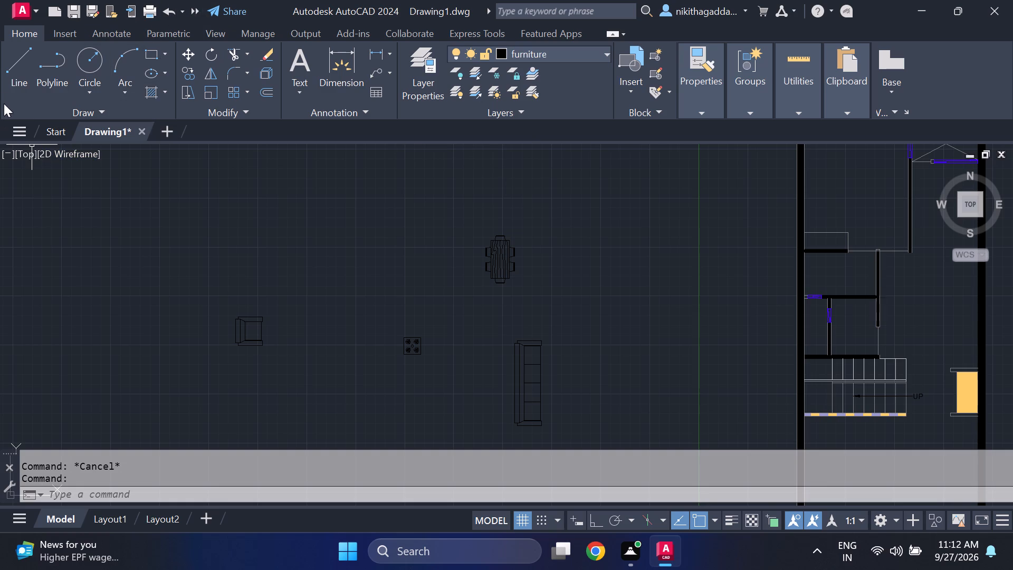
Open the 30X55-HOUSE PLAN drawing from the Documents folder and switch it to model space.
left_click(19, 137)
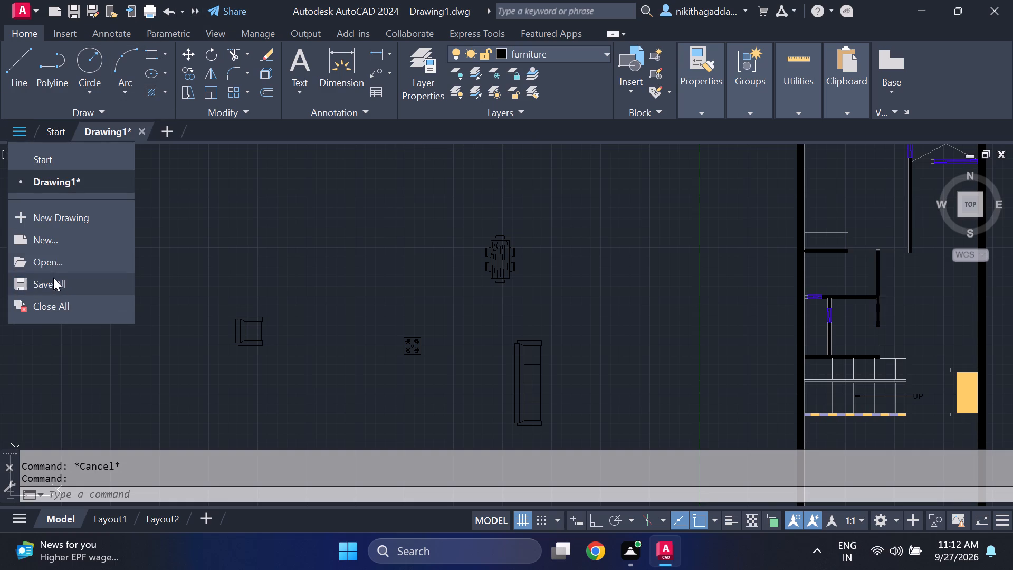
left_click(57, 272)
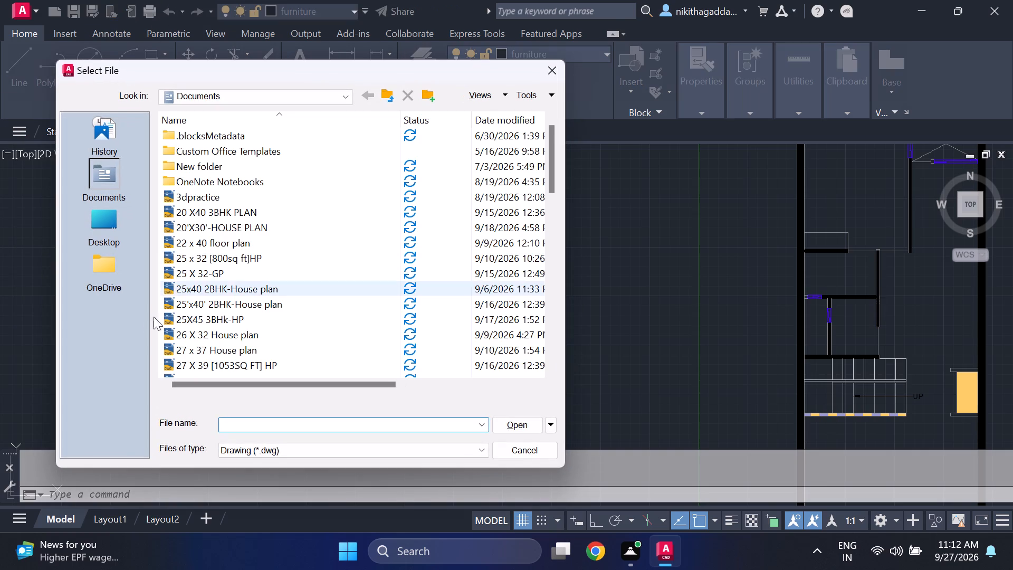
scroll(200, 310, "down", 1)
scroll(228, 283, "up", 4)
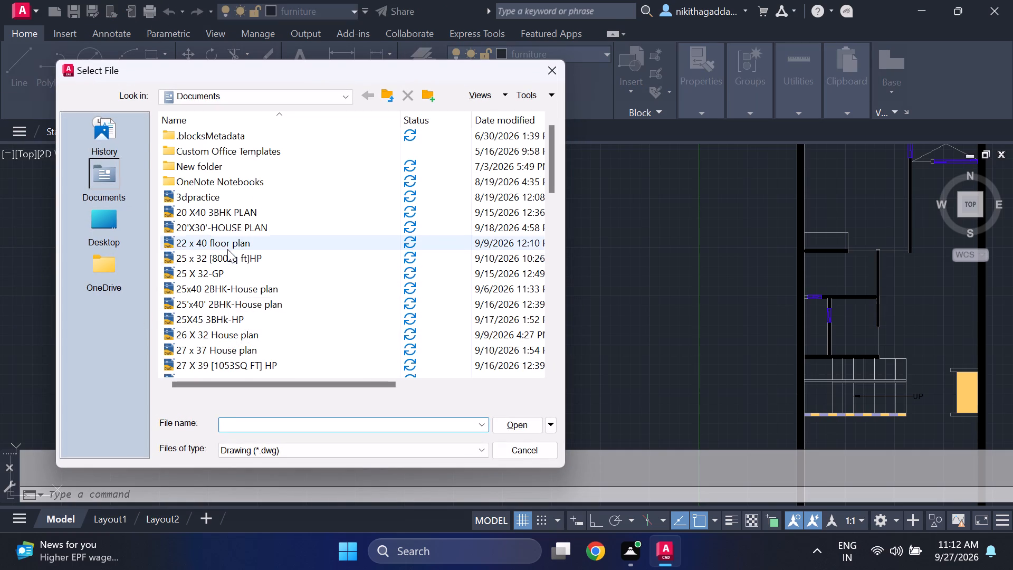
scroll(209, 311, "down", 1)
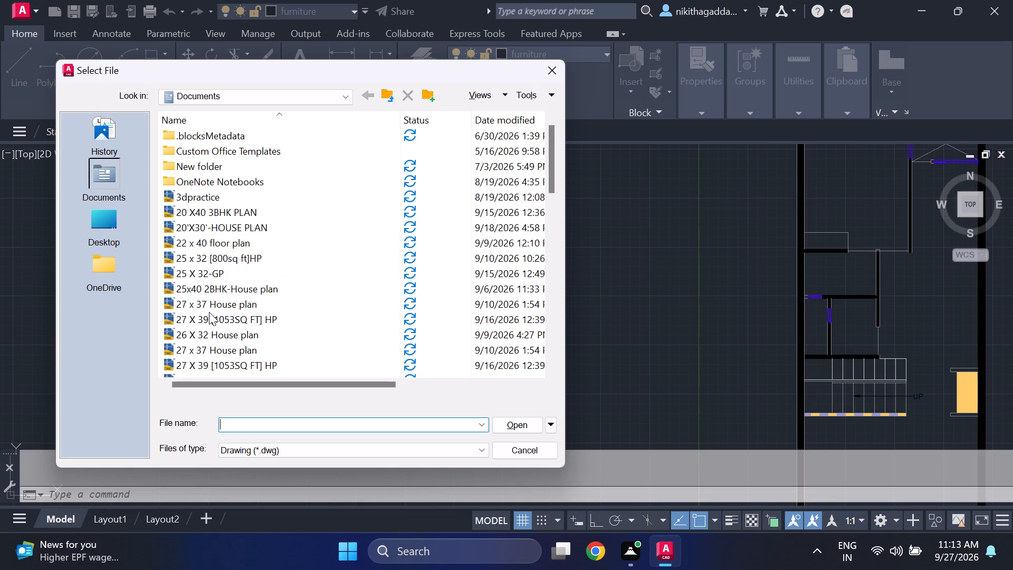
left_click(216, 360)
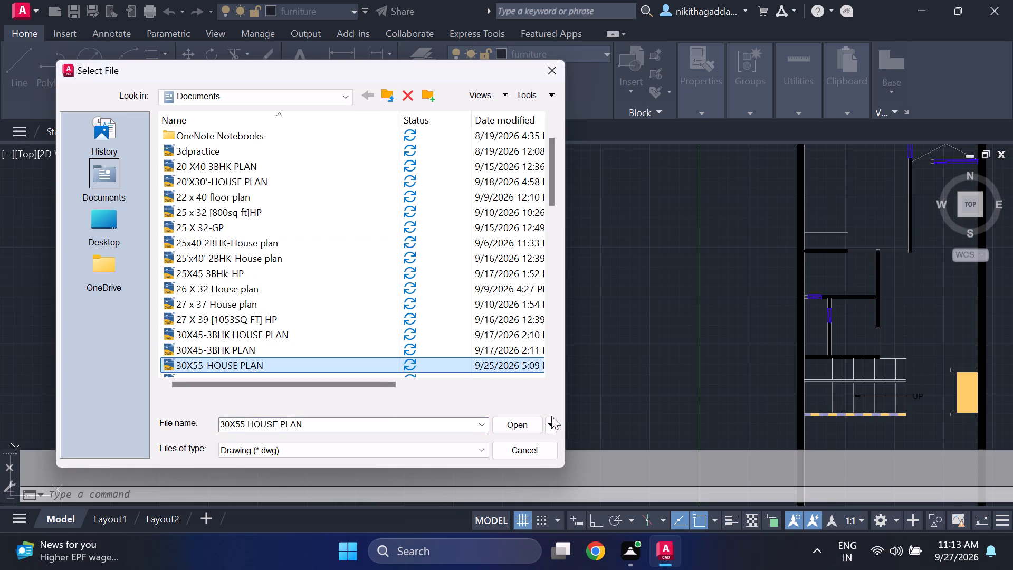
left_click(523, 422)
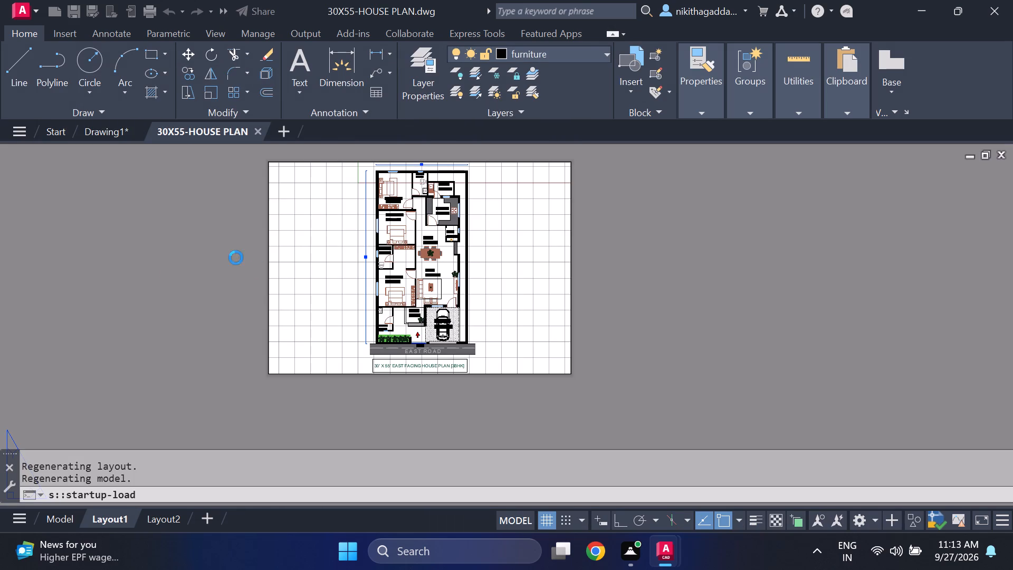
left_click(55, 521)
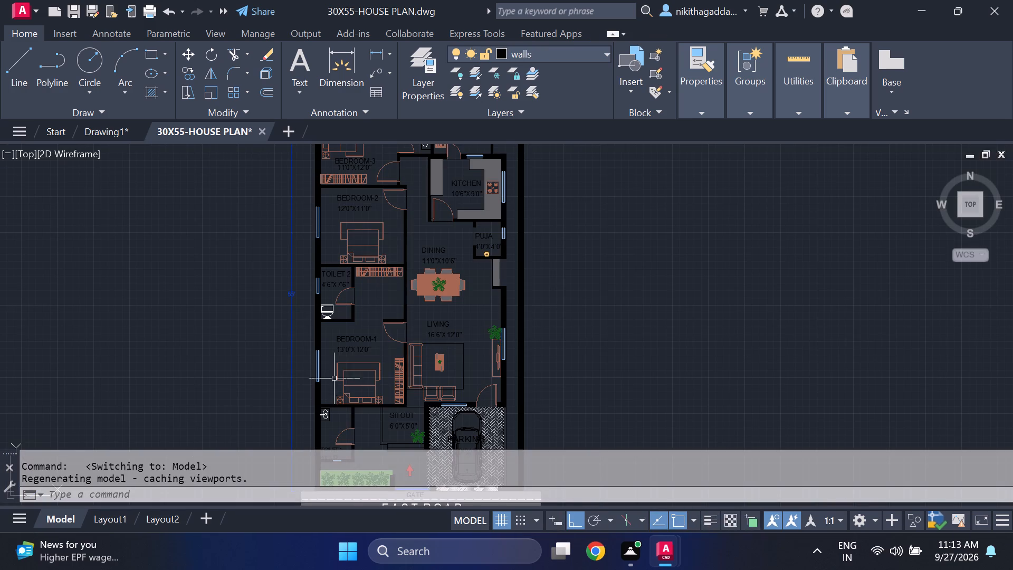
Select the sink block in the utility room next to Toilet 3.
middle_click_drag(437, 375, 443, 261)
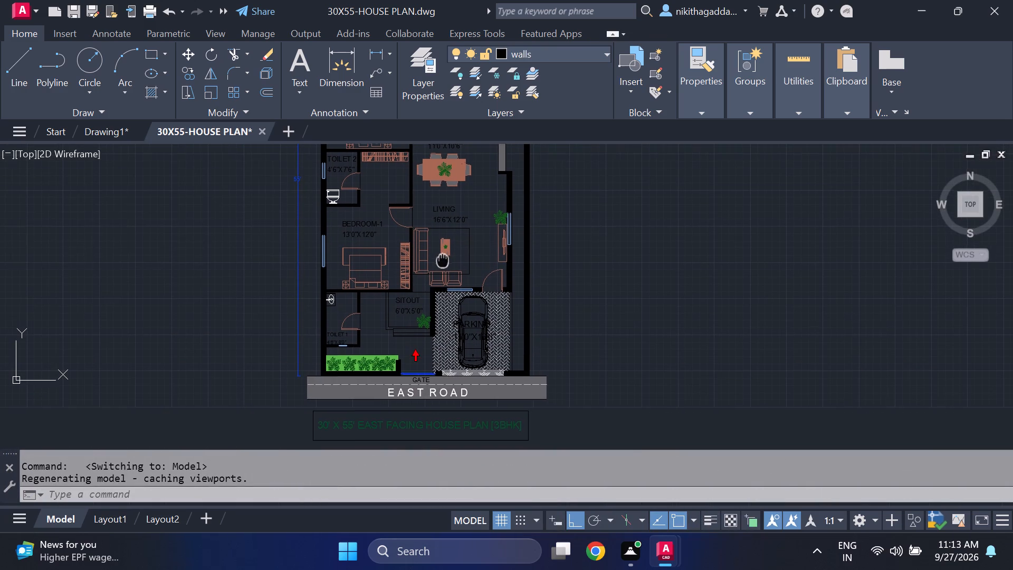
middle_click_drag(443, 261, 439, 277)
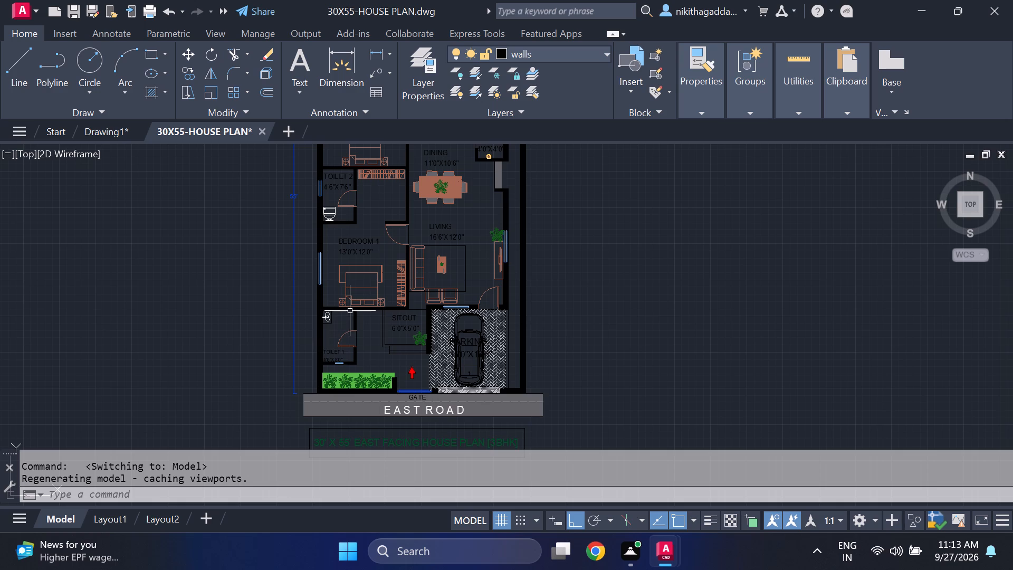
middle_click_drag(376, 251, 370, 341)
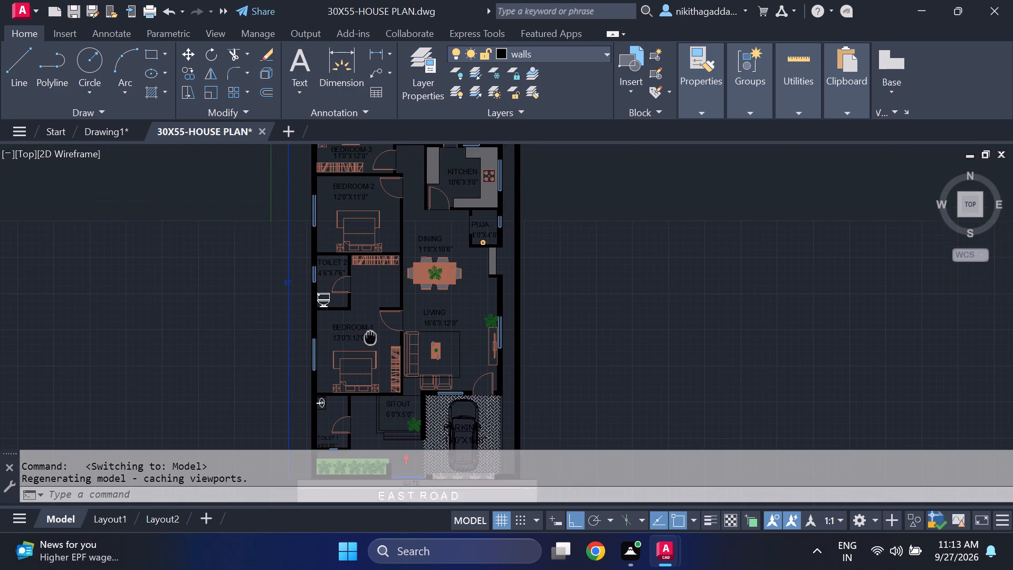
middle_click_drag(370, 341, 370, 343)
middle_click_drag(461, 235, 460, 310)
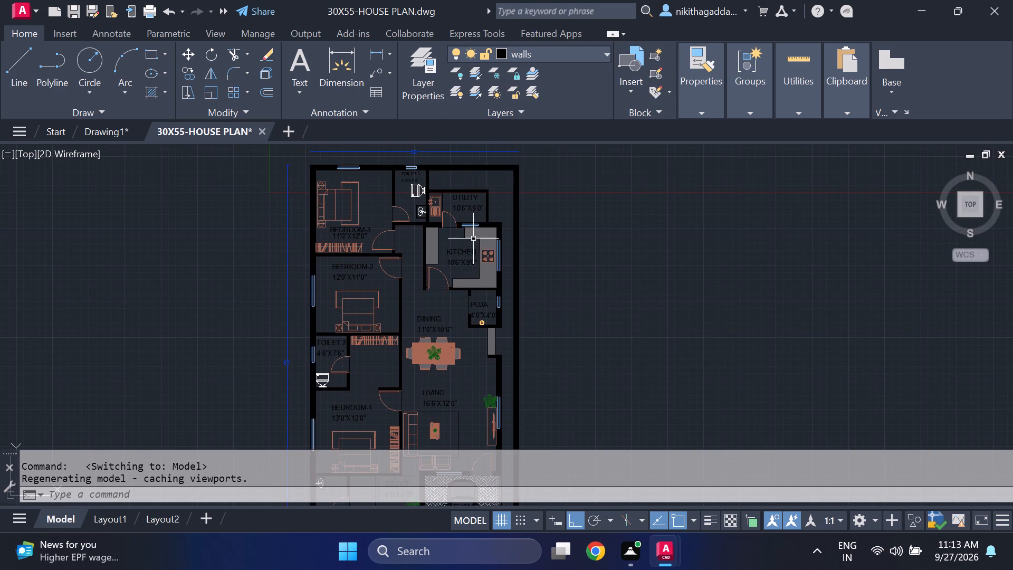
scroll(413, 183, "up", 2)
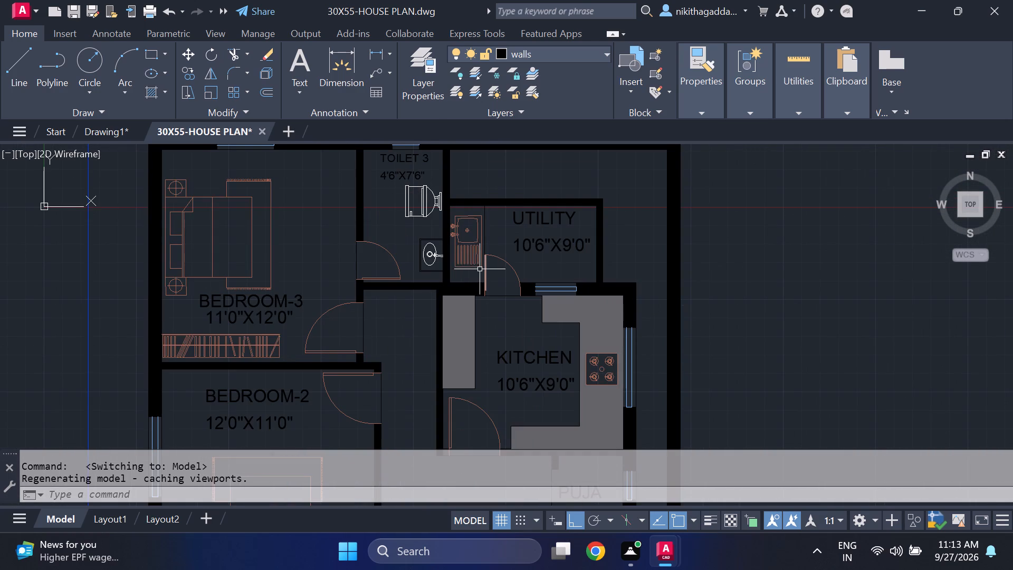
scroll(481, 265, "up", 2)
middle_click_drag(490, 227, 500, 345)
left_click(477, 245)
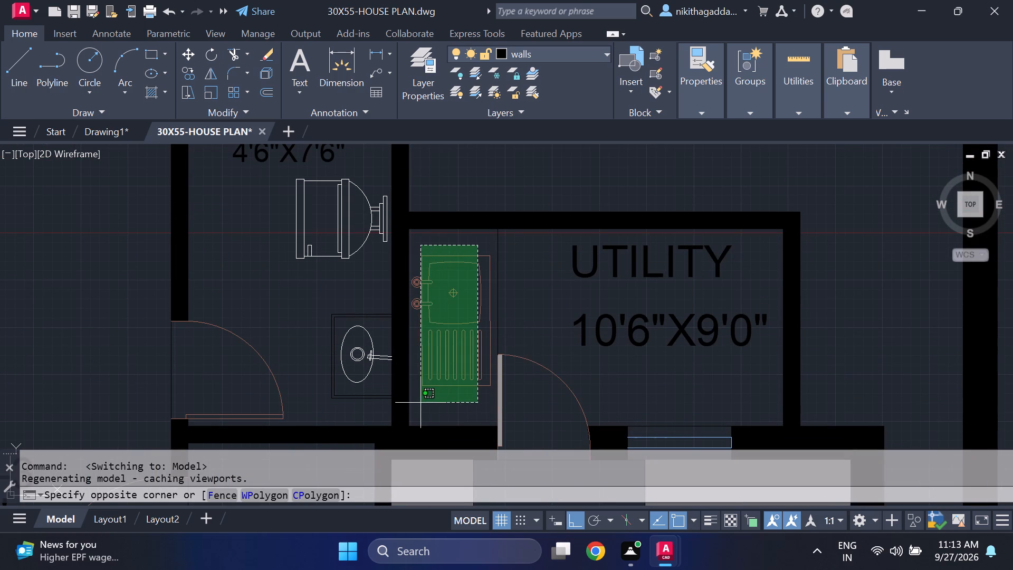
left_click(421, 403)
Look over the kitchen, dining, bedroom and living areas of the plan for more furniture to select.
scroll(476, 347, "down", 2)
middle_click_drag(511, 403, 508, 339)
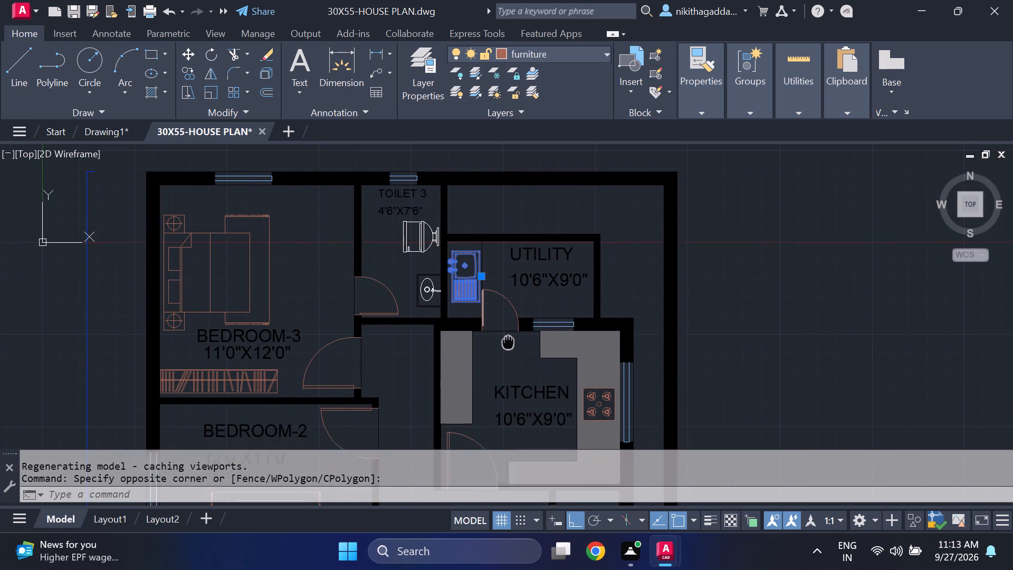
middle_click_drag(508, 339, 506, 332)
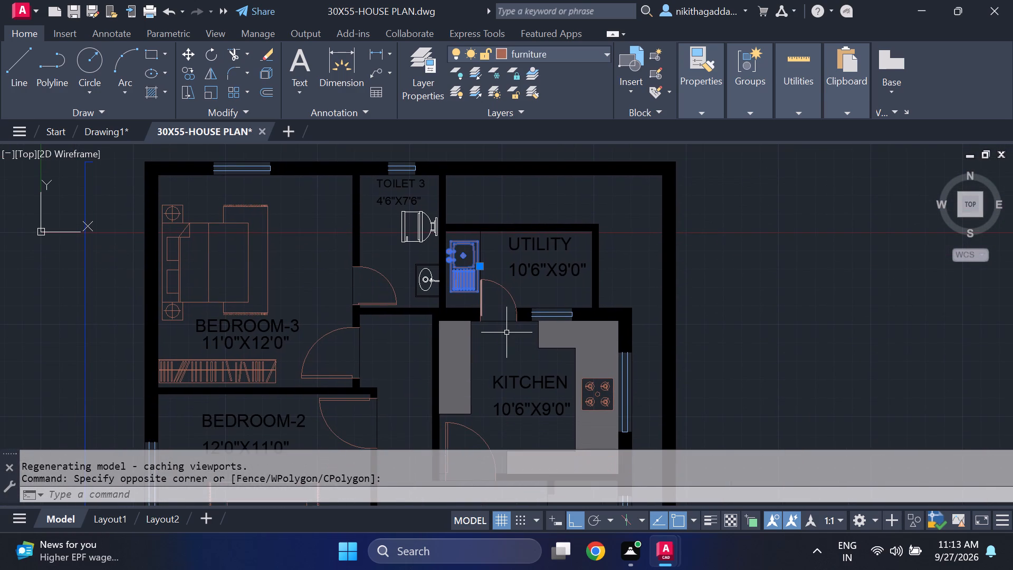
middle_click_drag(506, 332, 506, 251)
middle_click(506, 251)
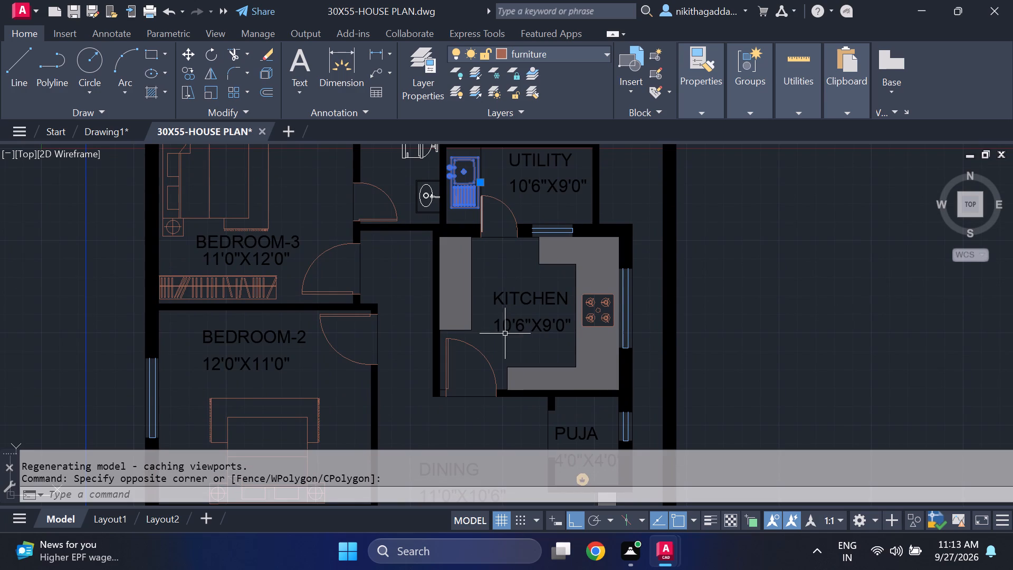
middle_click_drag(502, 337, 493, 257)
scroll(483, 336, "down", 2)
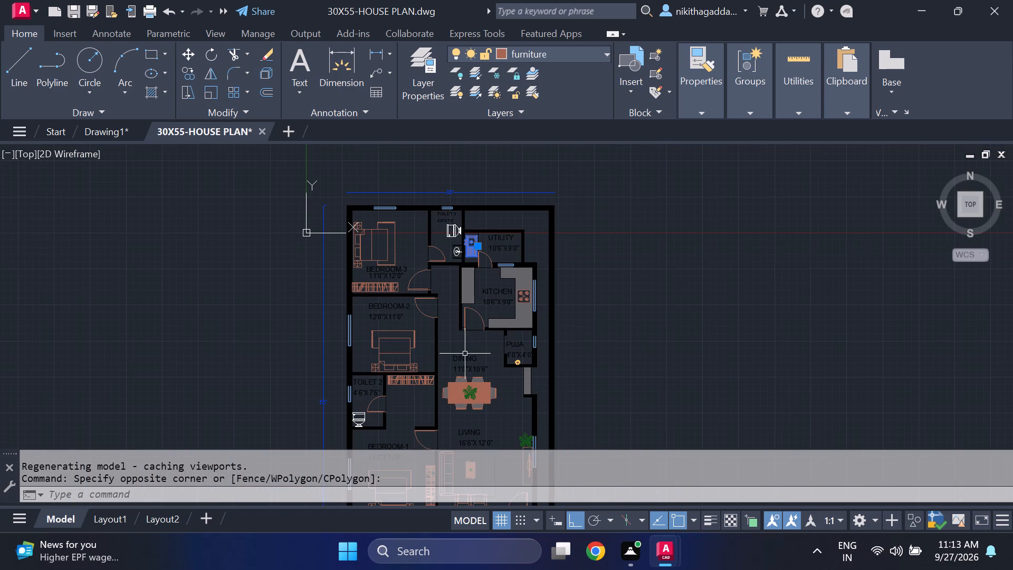
scroll(464, 355, "up", 1)
middle_click_drag(468, 390, 470, 265)
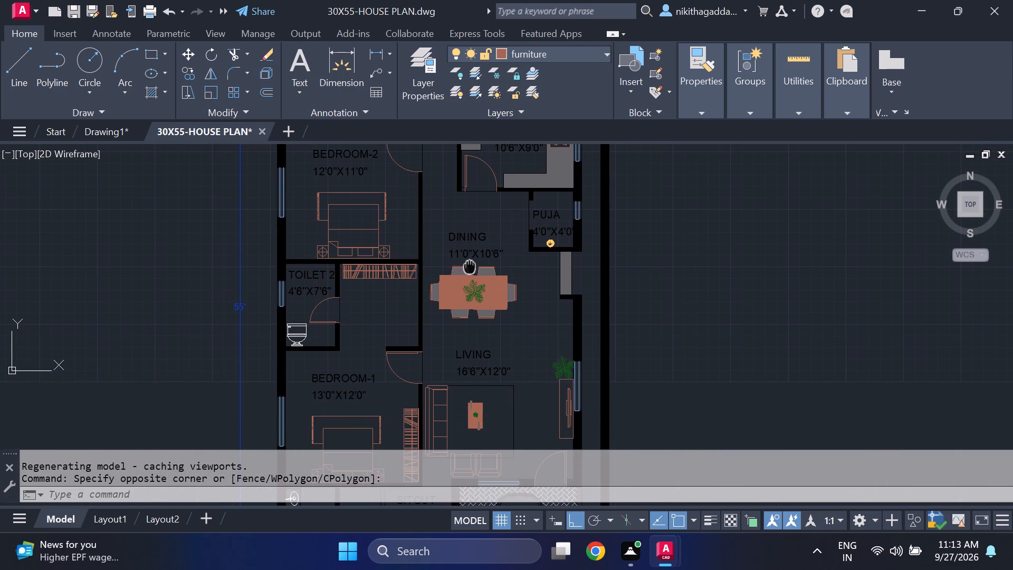
middle_click_drag(470, 265, 489, 448)
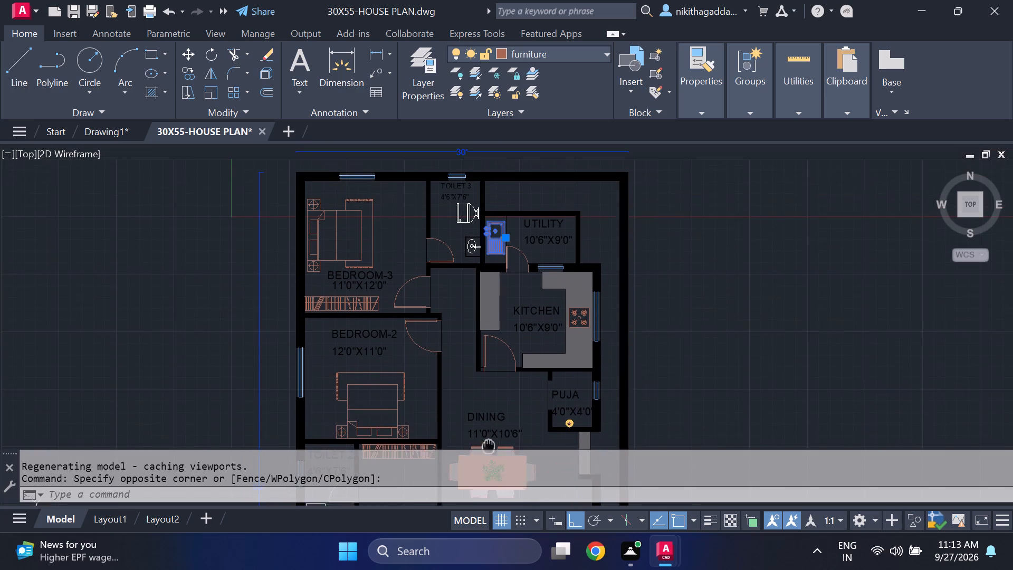
middle_click_drag(489, 448, 485, 442)
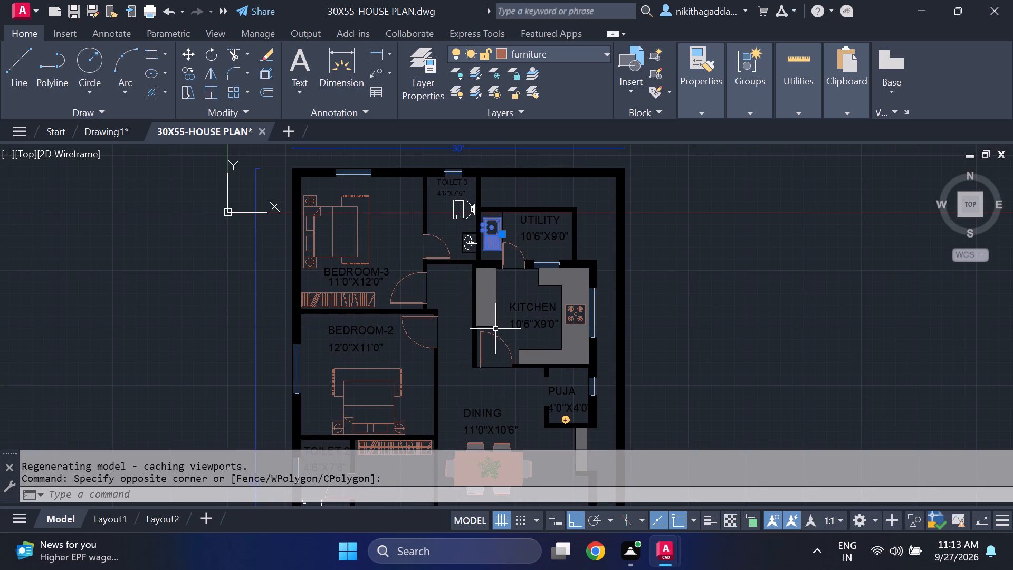
middle_click_drag(495, 372, 484, 228)
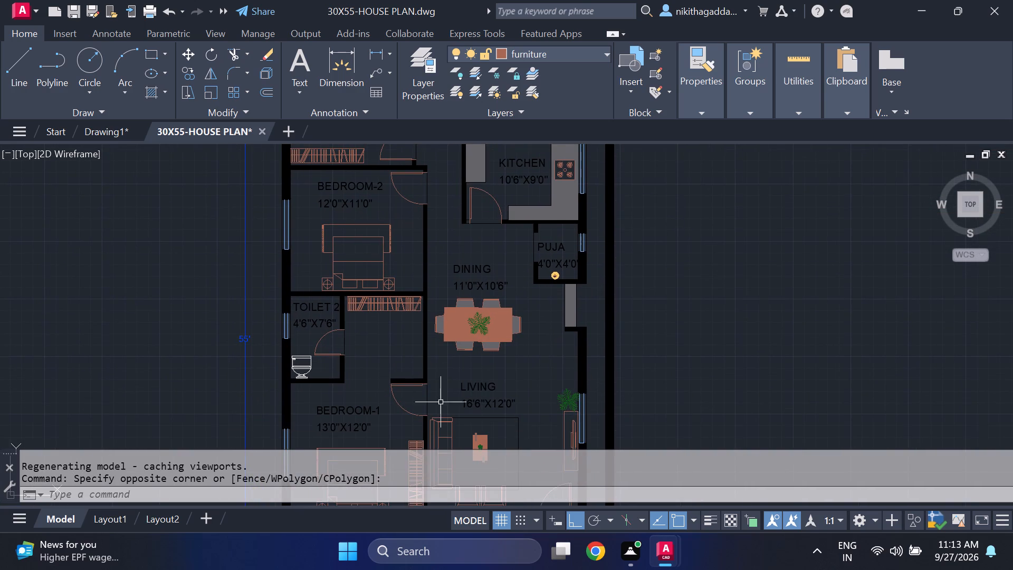
middle_click_drag(438, 401, 429, 264)
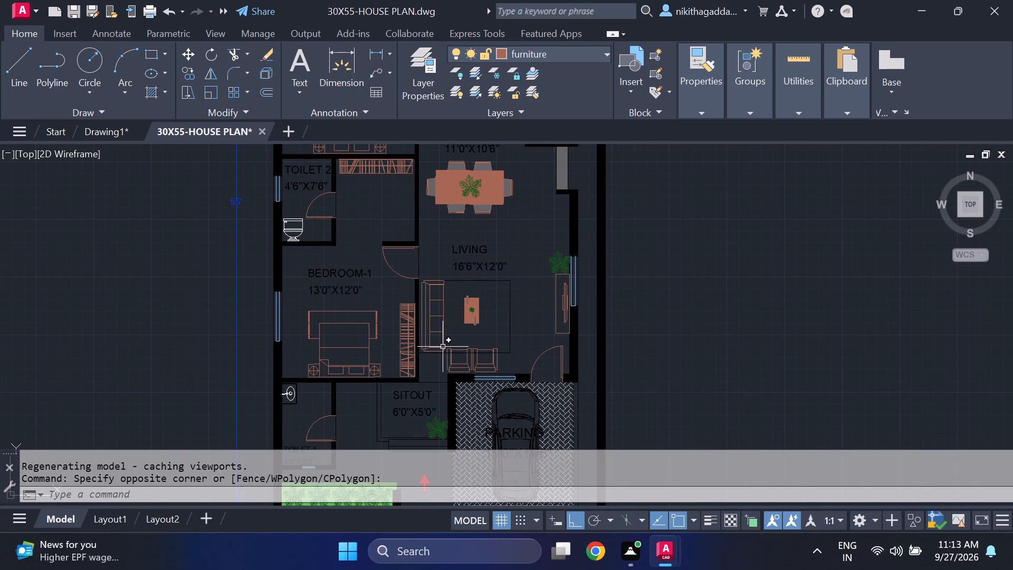
Add the two armchairs and the coffee table in the living room to the selection.
scroll(477, 363, "up", 1)
left_click(519, 373)
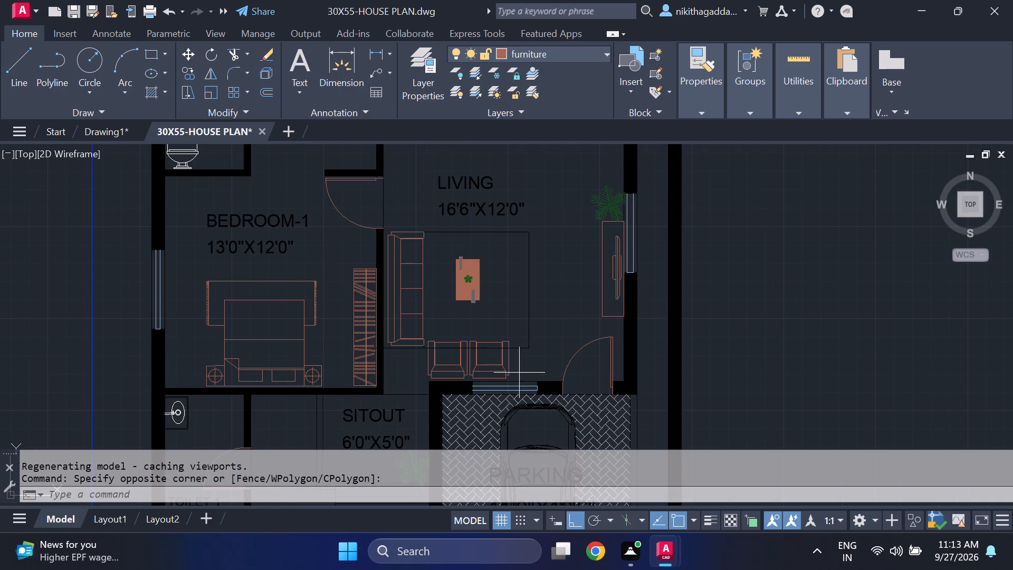
left_click(415, 365)
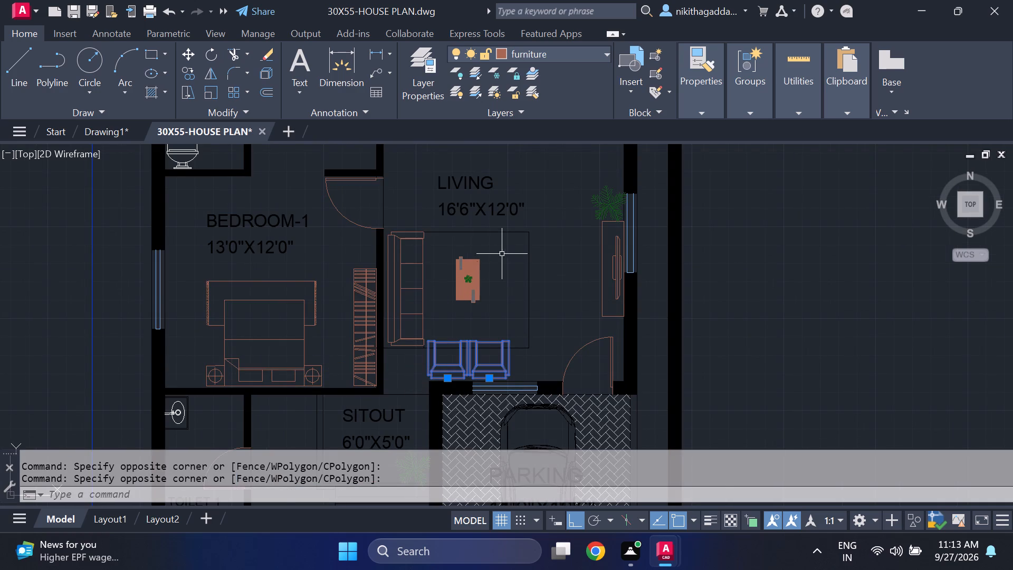
left_click_drag(491, 252, 486, 258)
left_click(444, 319)
scroll(471, 297, "up", 2)
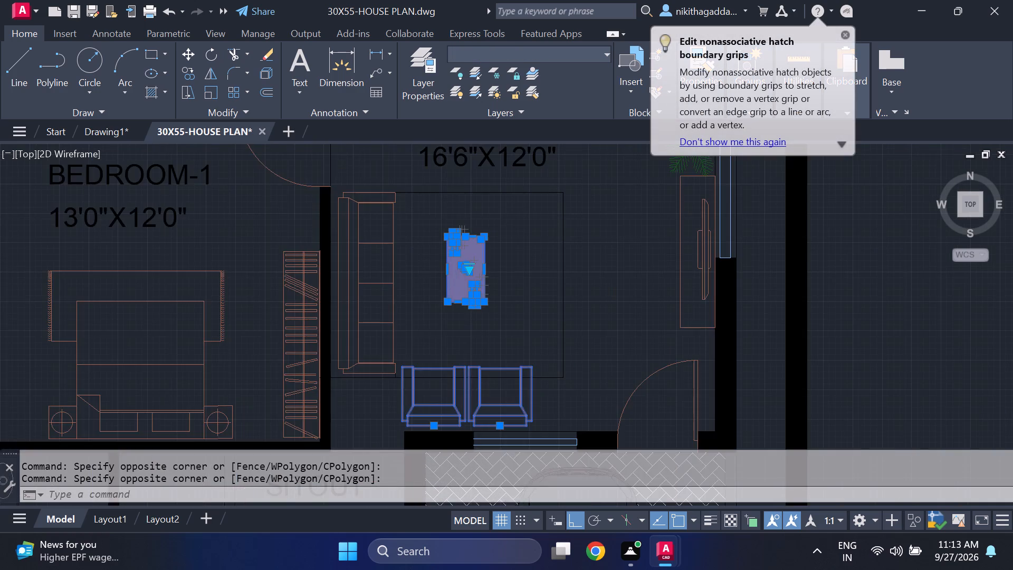
Add the living room's TV and all four edges of its TV unit to the selection.
scroll(490, 301, "down", 3)
scroll(586, 278, "up", 2)
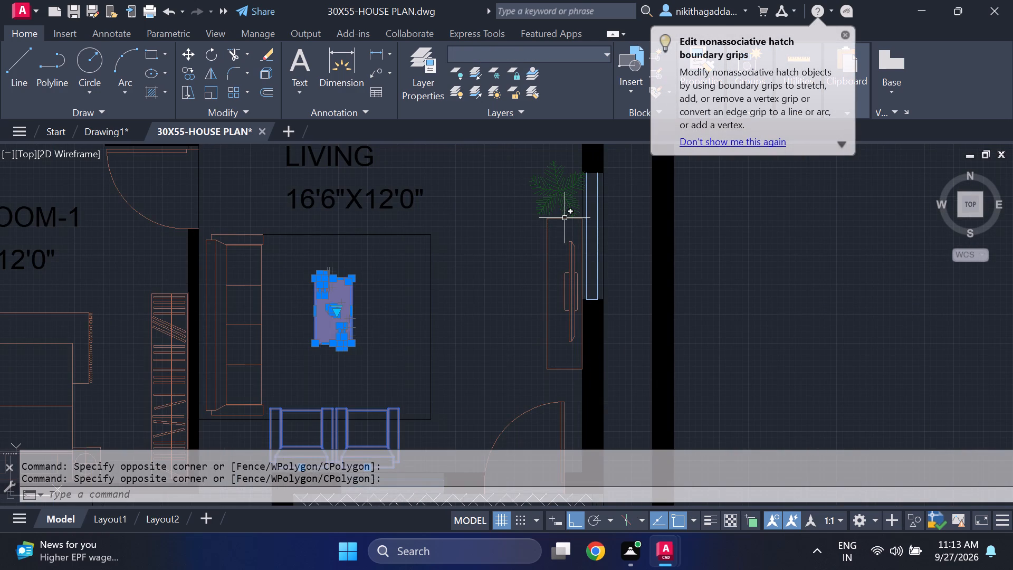
left_click(565, 218)
scroll(570, 288, "up", 2)
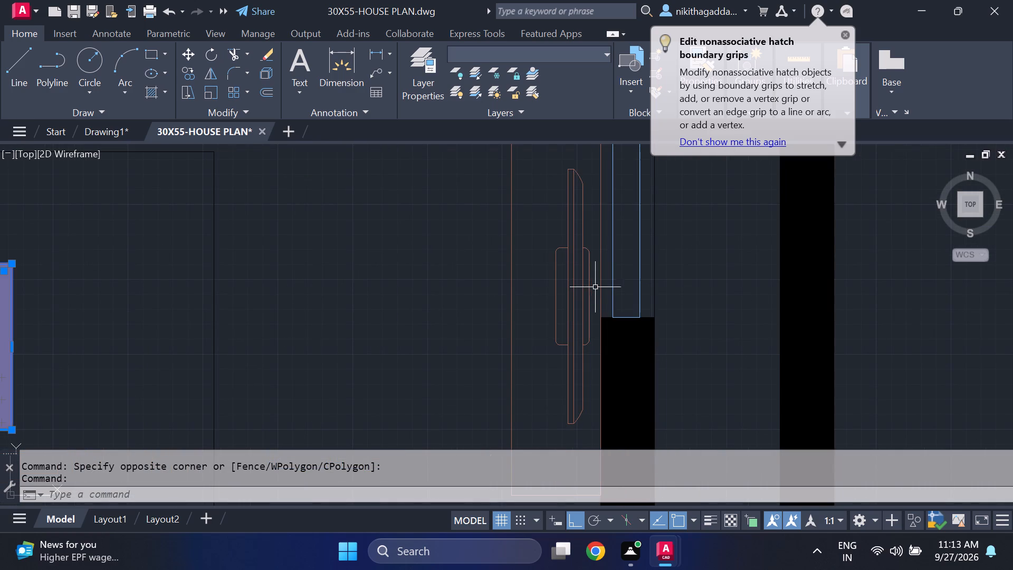
left_click(600, 279)
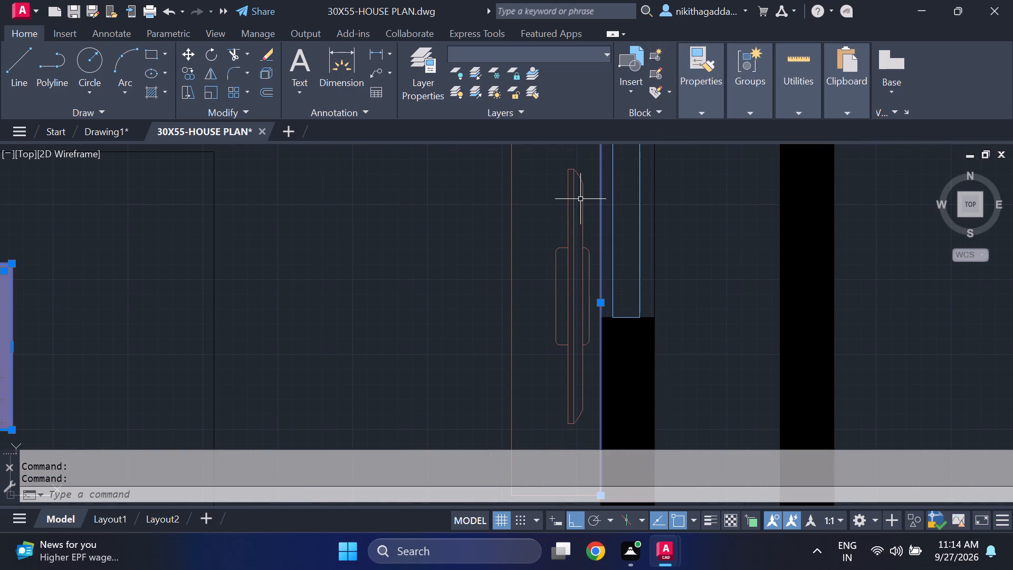
left_click_drag(588, 172, 582, 183)
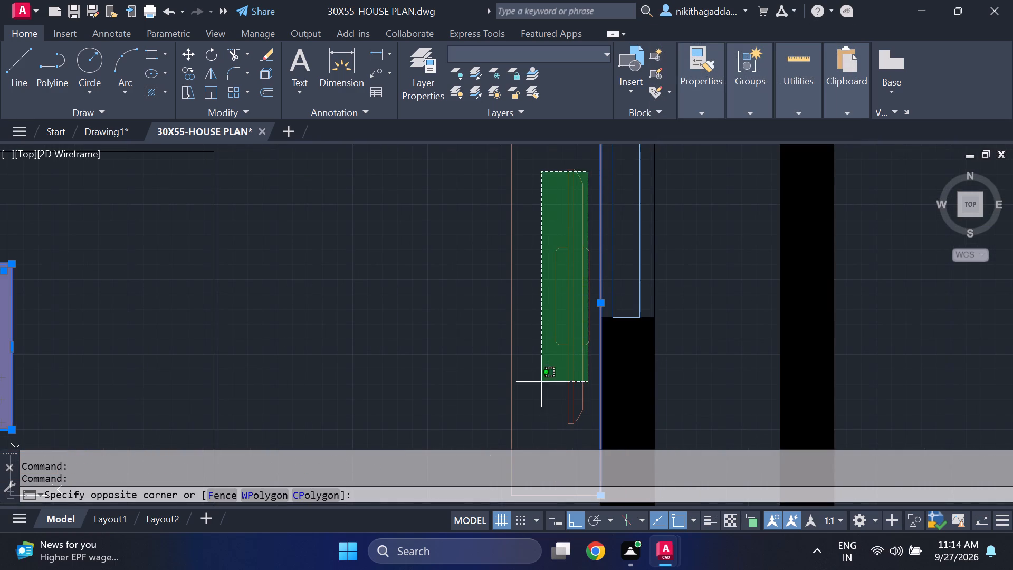
left_click(538, 435)
scroll(540, 414, "down", 2)
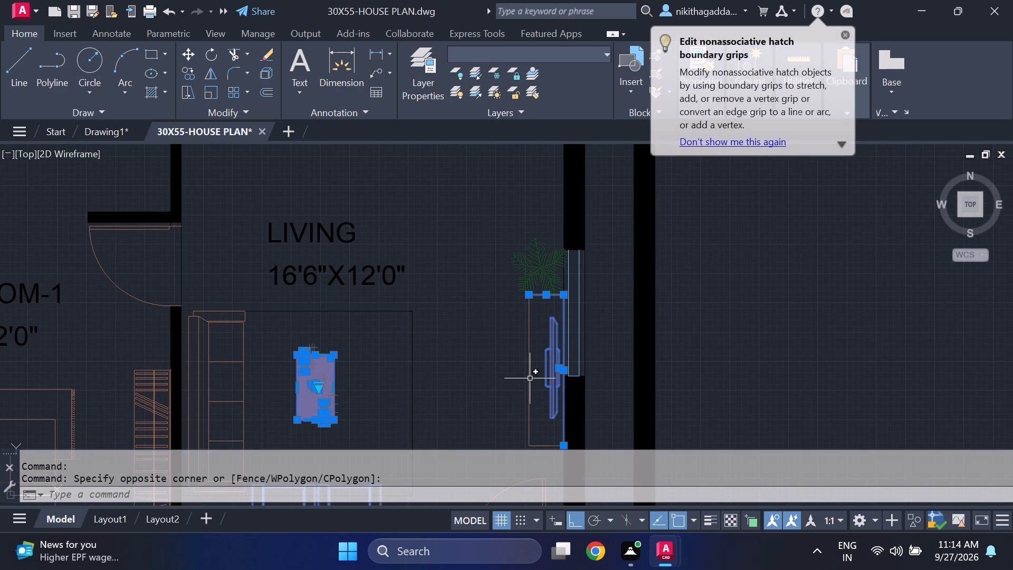
left_click(530, 377)
middle_click_drag(524, 337, 526, 306)
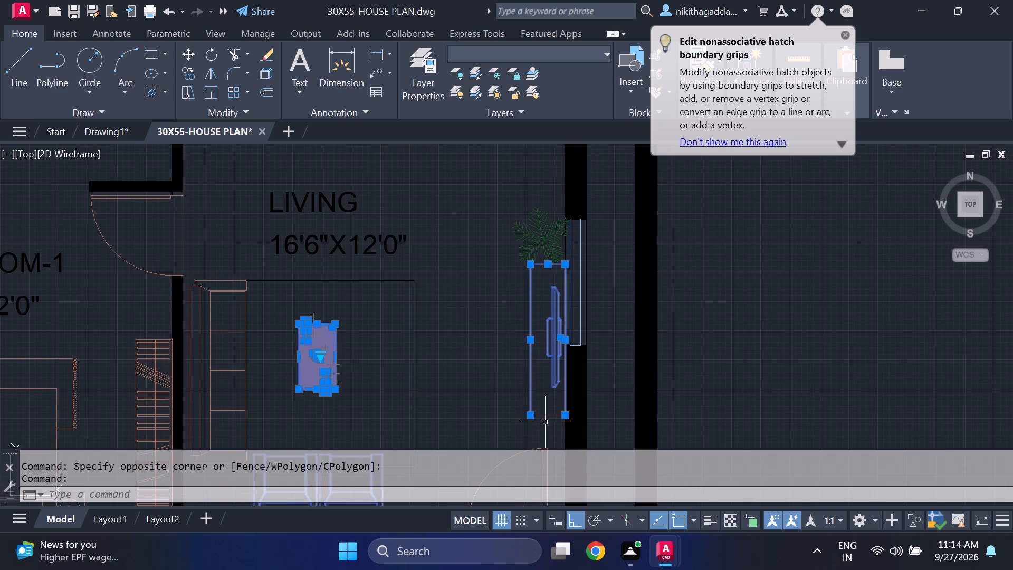
left_click(547, 416)
Add the double bed with its side tables in Bedroom-1 to the selection.
scroll(409, 370, "down", 2)
middle_click_drag(520, 396, 531, 344)
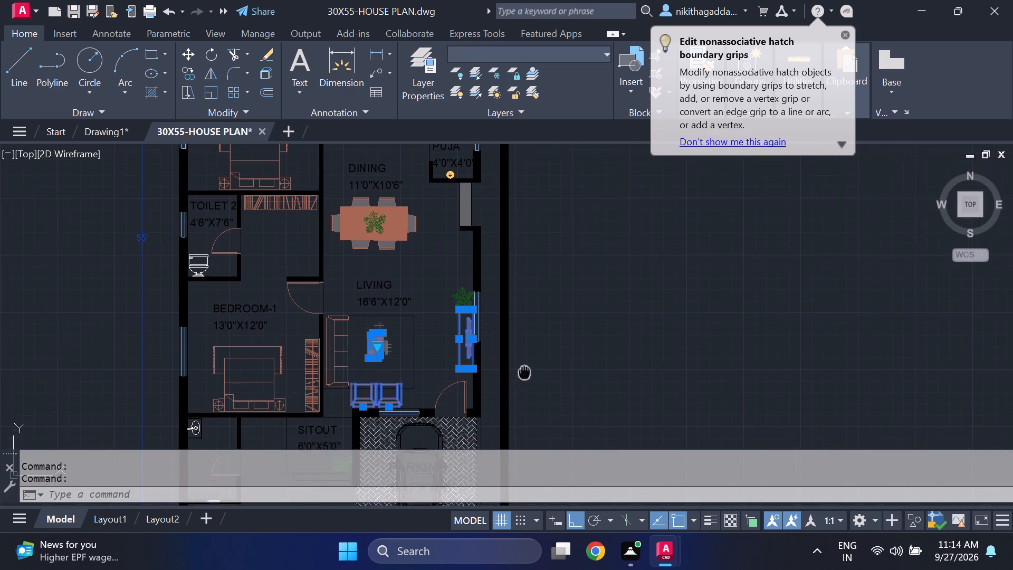
middle_click_drag(531, 344, 634, 393)
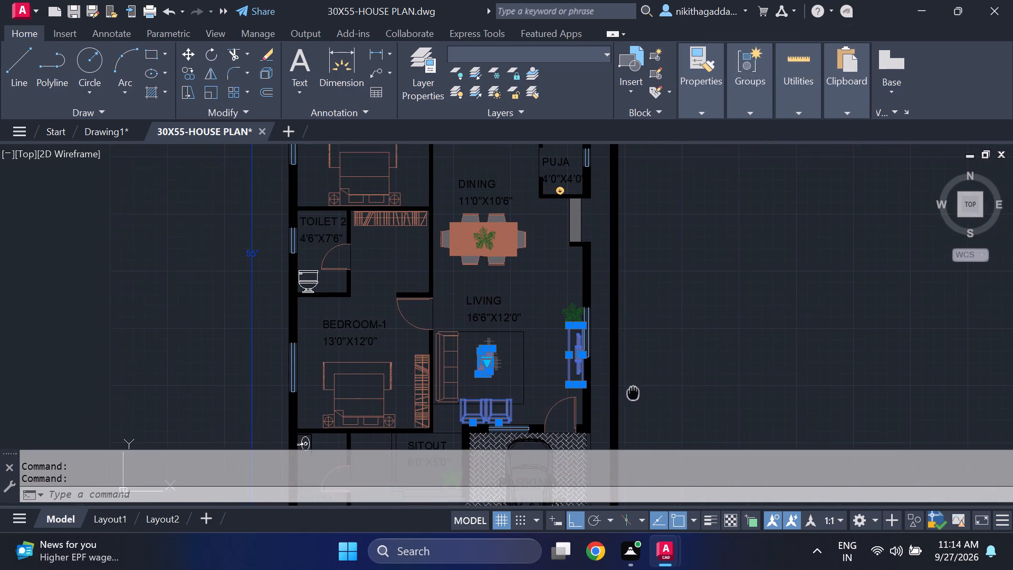
middle_click_drag(634, 393, 646, 442)
middle_click_drag(419, 344, 419, 342)
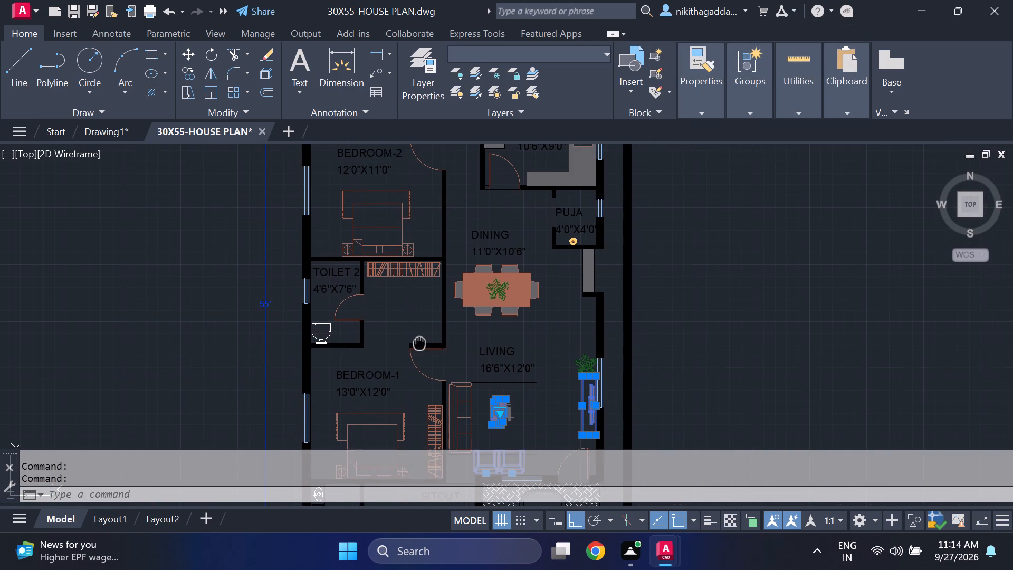
middle_click_drag(419, 342, 427, 242)
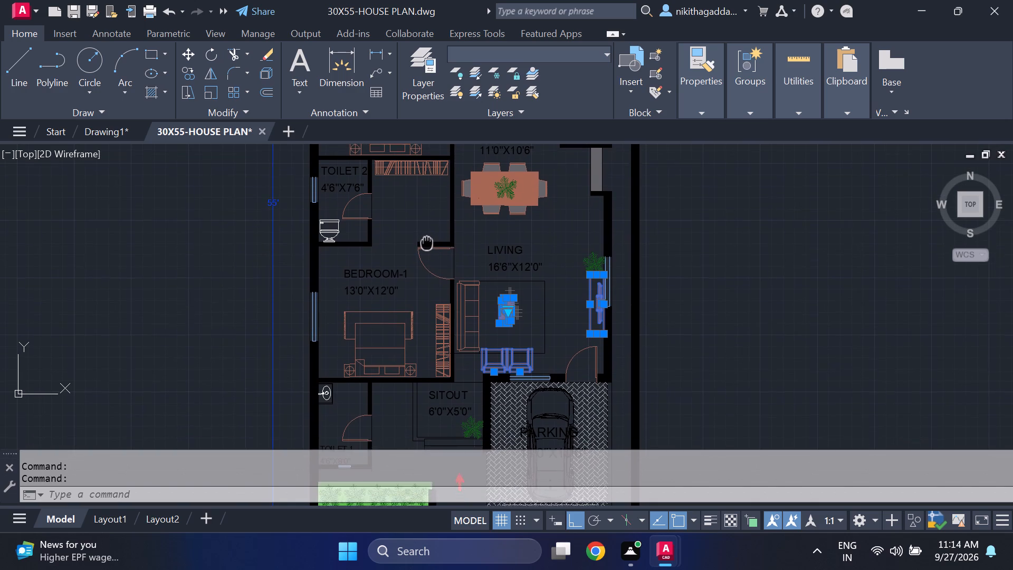
middle_click_drag(427, 242, 423, 240)
middle_click_drag(424, 305, 424, 282)
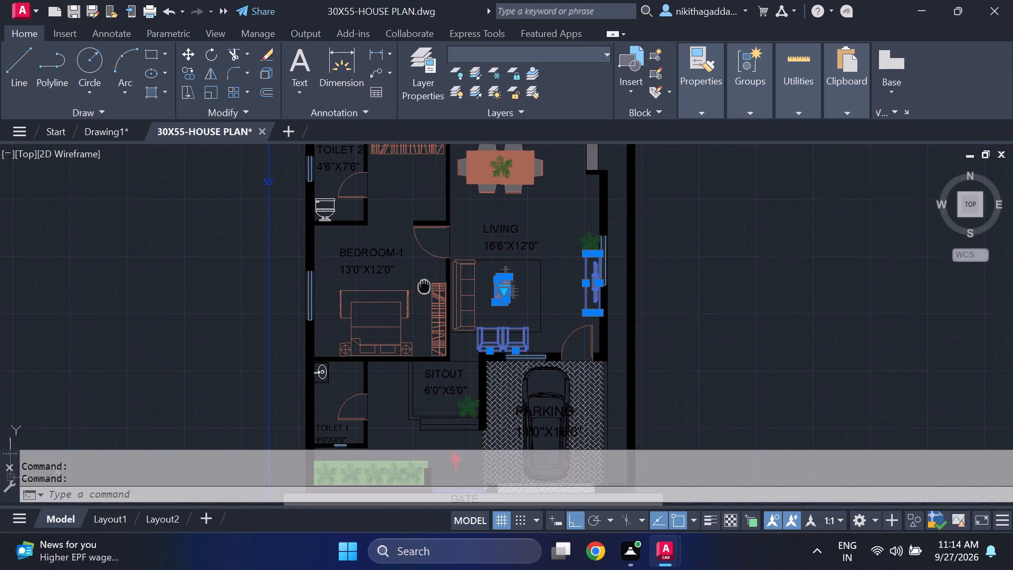
middle_click_drag(424, 282, 424, 264)
left_click_drag(417, 259, 412, 270)
left_click(381, 313)
Look over the sitout, parking, bedroom and kitchen areas of the plan for more furniture to select.
scroll(412, 345, "down", 2)
middle_click_drag(423, 391, 424, 339)
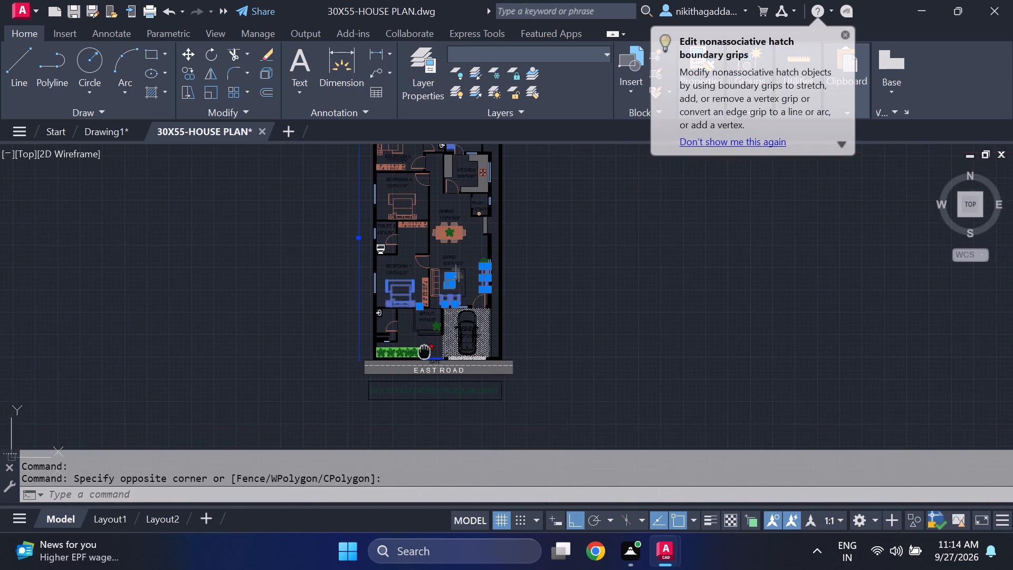
middle_click_drag(424, 339, 424, 316)
scroll(425, 309, "up", 2)
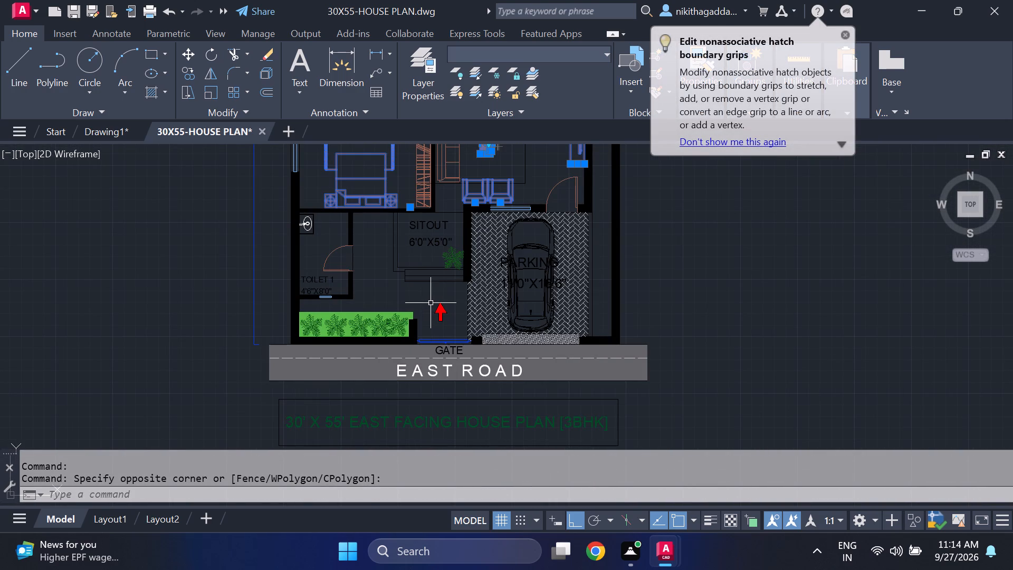
middle_click_drag(430, 311, 423, 451)
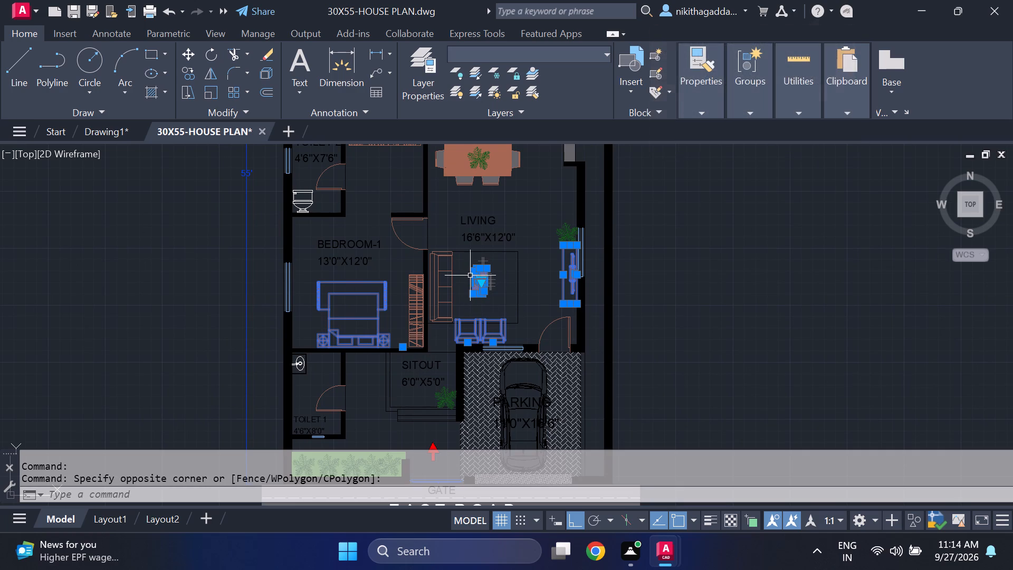
middle_click_drag(470, 275, 458, 408)
scroll(458, 374, "down", 1)
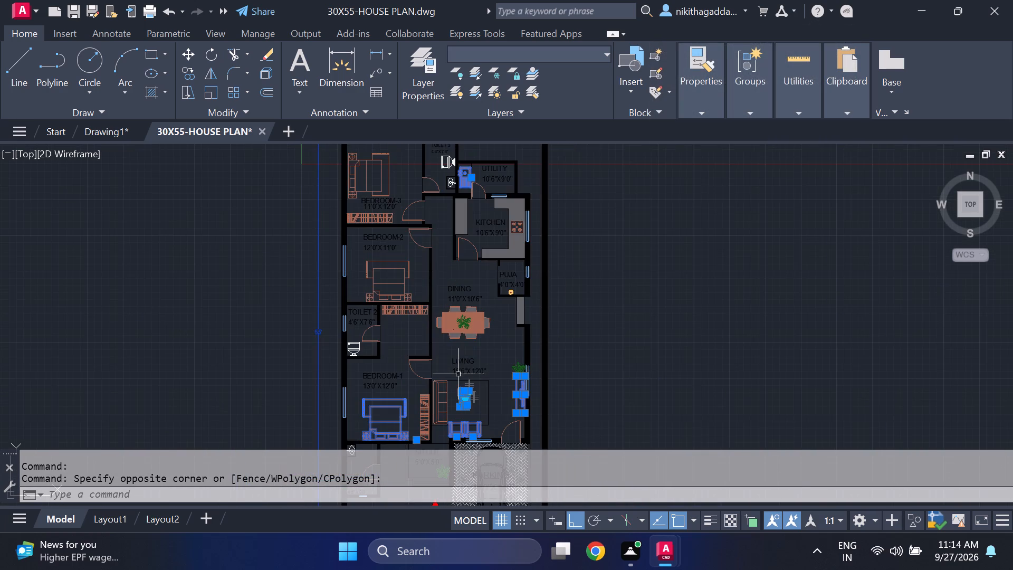
scroll(443, 333, "up", 1)
scroll(443, 337, "down", 1)
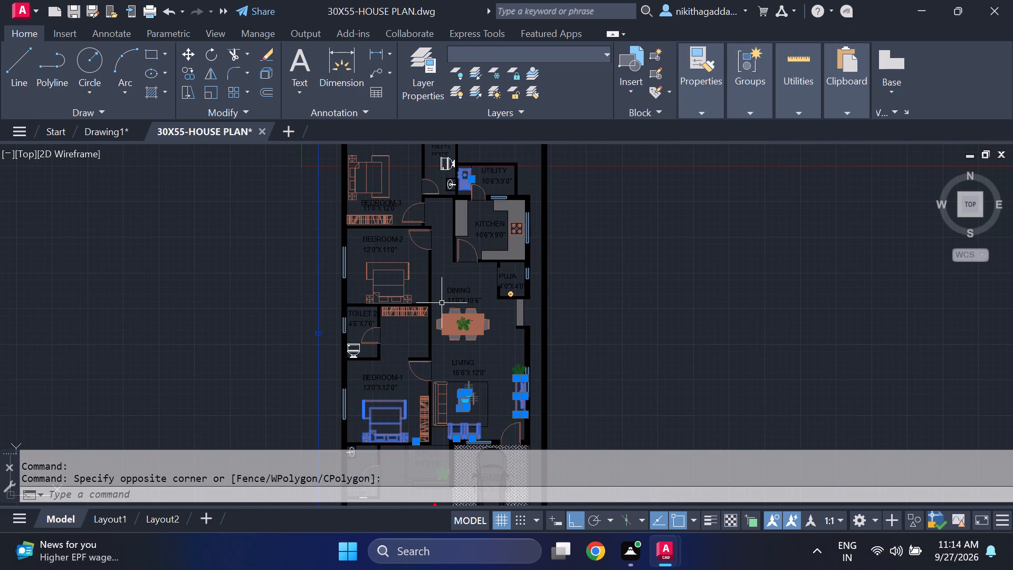
Add the complete dining set, with its table, six chairs, hatches and plant, to the selection.
scroll(479, 323, "up", 2)
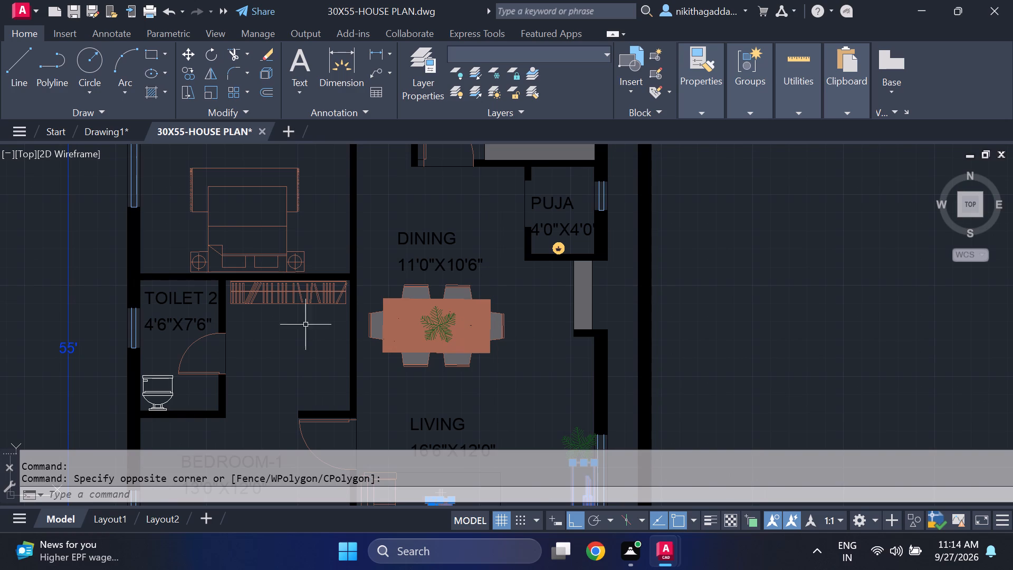
scroll(437, 309, "up", 1)
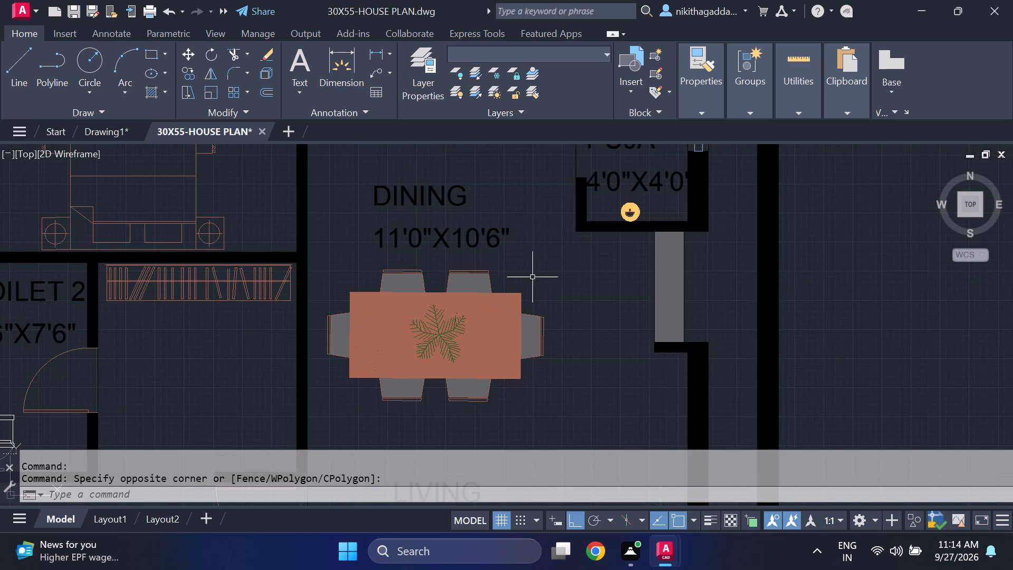
left_click(532, 277)
left_click(339, 412)
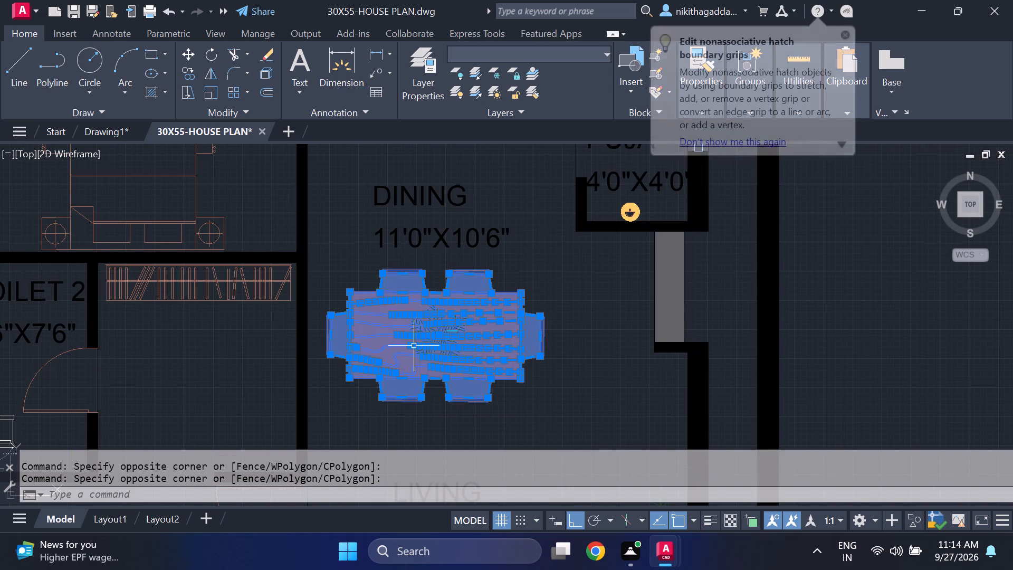
scroll(482, 308, "up", 2)
scroll(484, 308, "down", 2)
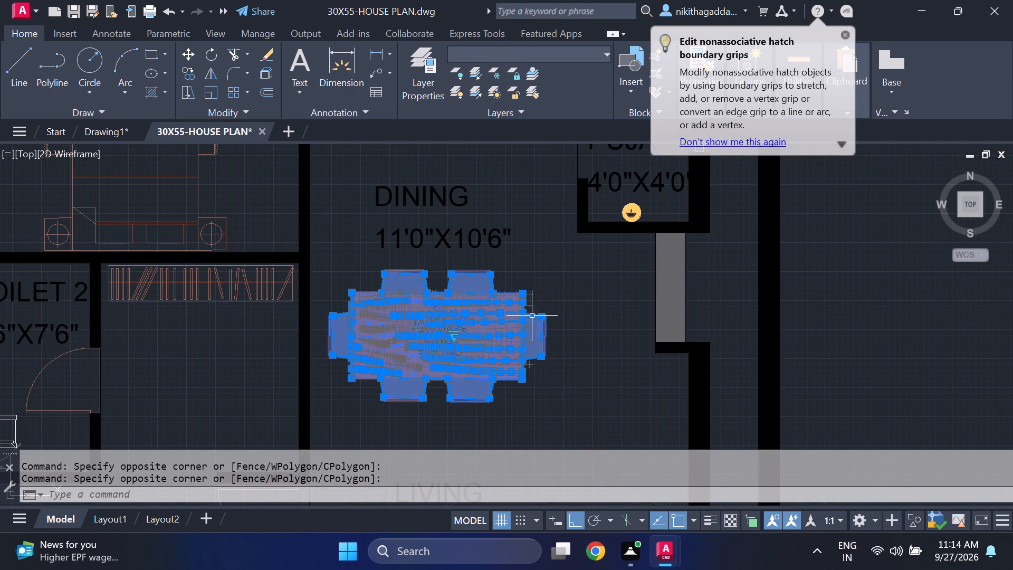
left_click(556, 303)
left_click(368, 422)
left_click_drag(555, 269, 548, 270)
left_click(335, 397)
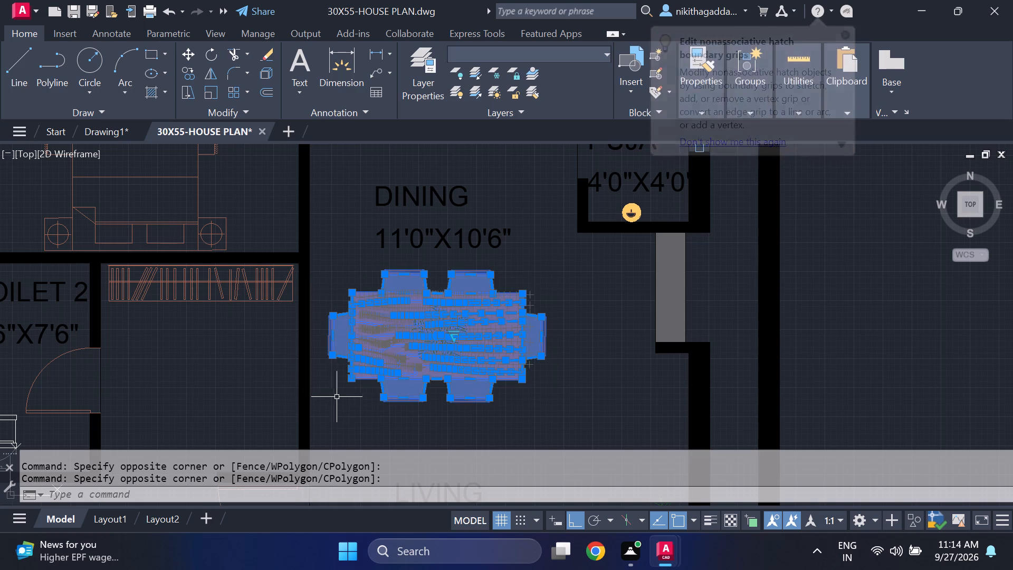
Copy the selected furniture and paste it into Drawing1, in the empty area left of the existing furniture blocks.
scroll(418, 357, "down", 3)
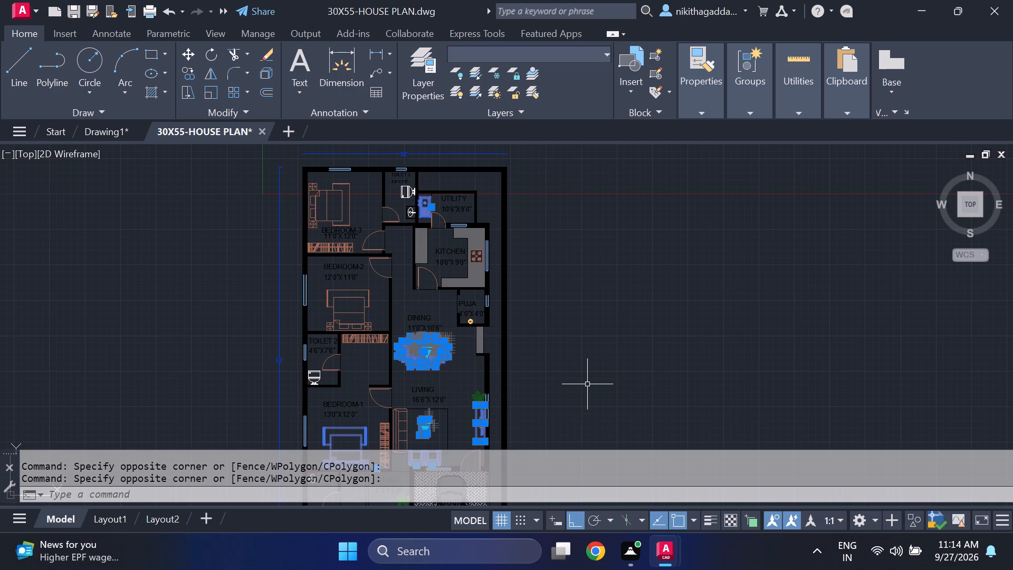
key("ctrl+c")
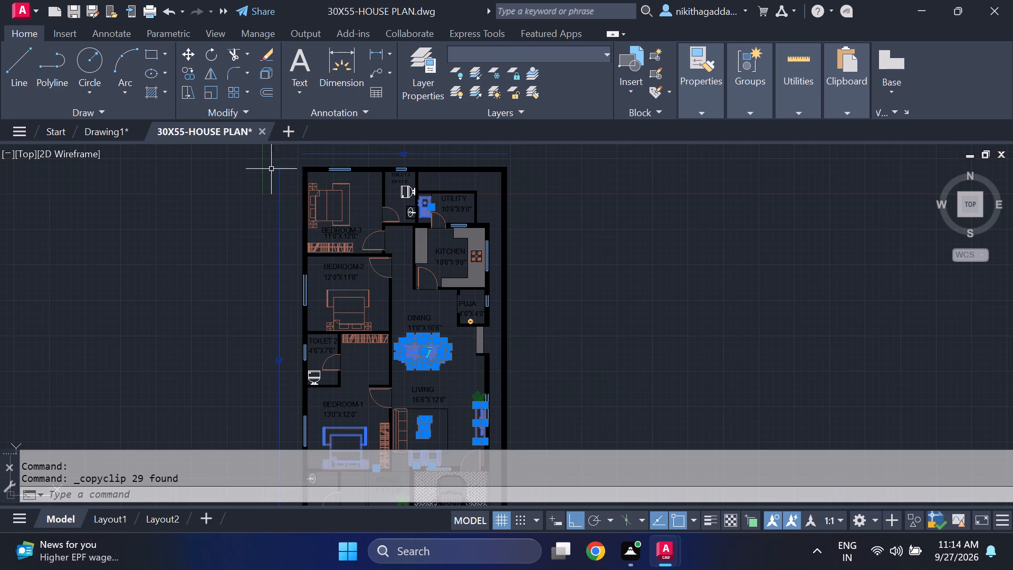
left_click(91, 140)
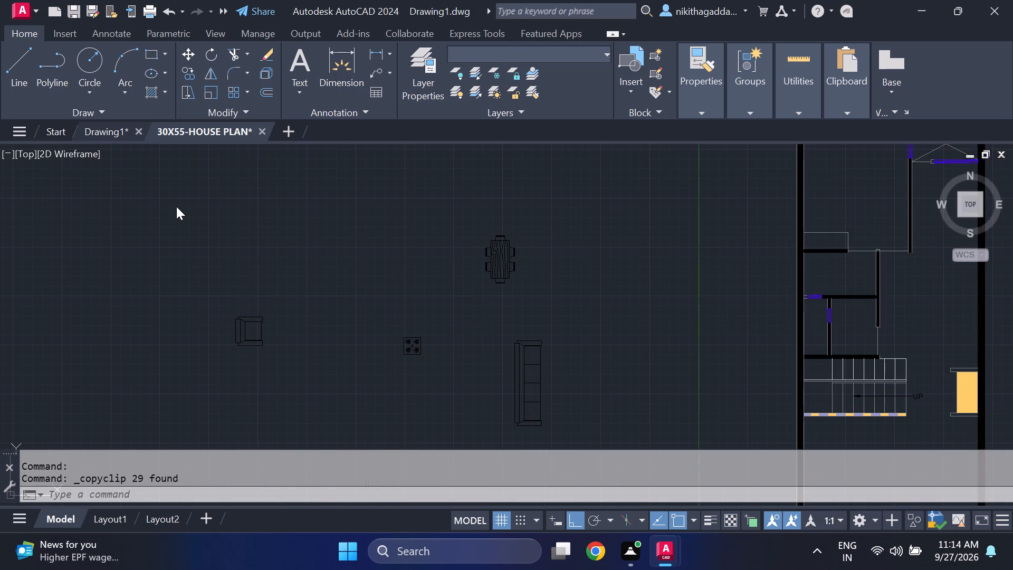
key("ctrl+v")
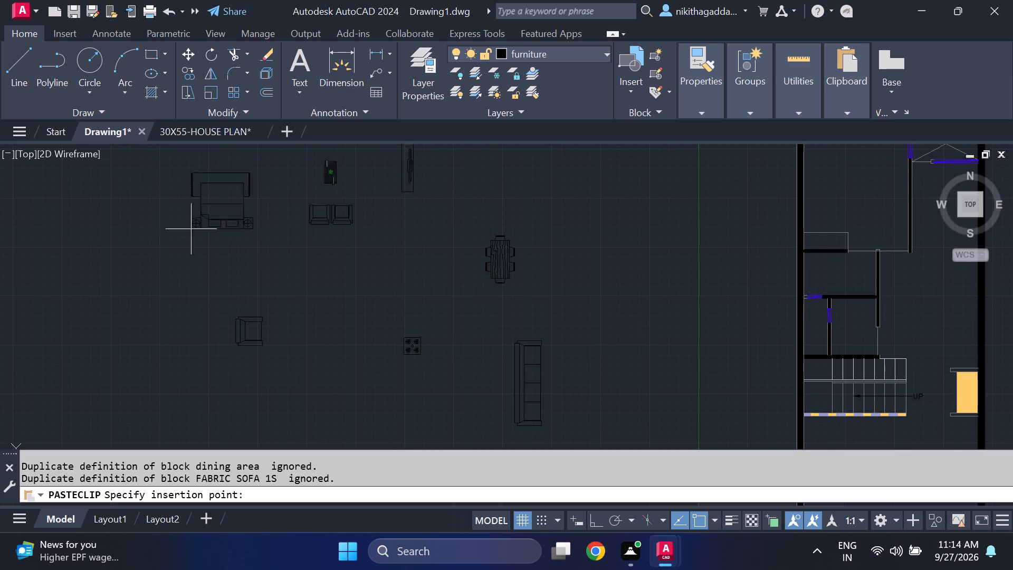
scroll(196, 304, "down", 1)
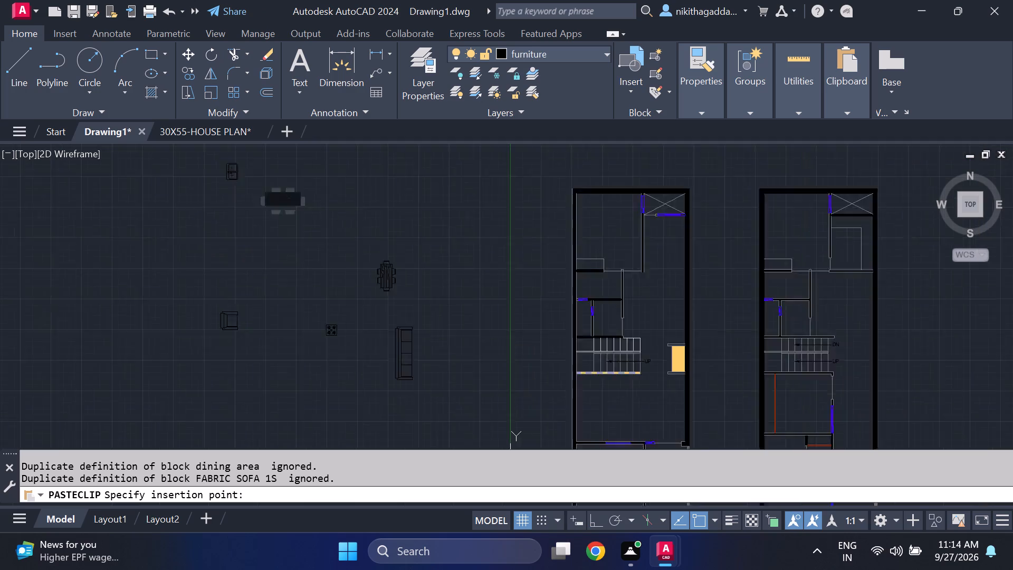
scroll(190, 314, "down", 3)
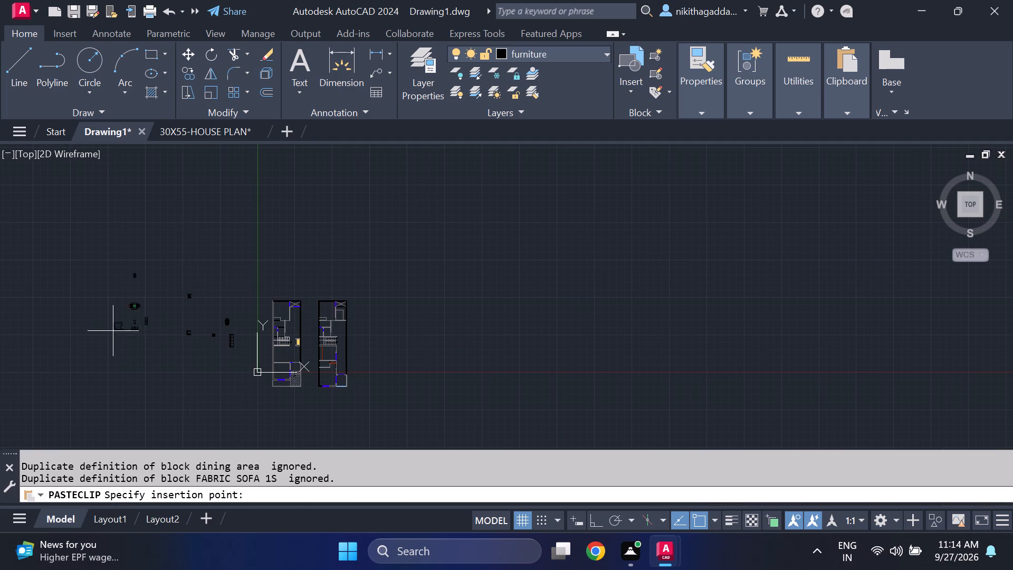
left_click(129, 336)
Erase the solid black hatch from the pasted six-seater dining table's top.
scroll(139, 313, "up", 4)
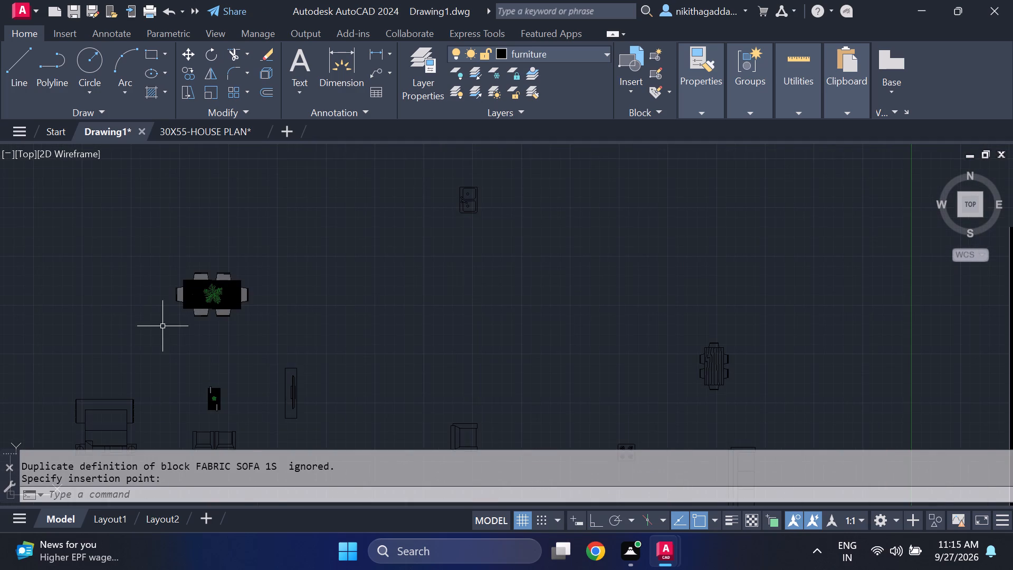
scroll(164, 325, "up", 3)
scroll(183, 336, "down", 4)
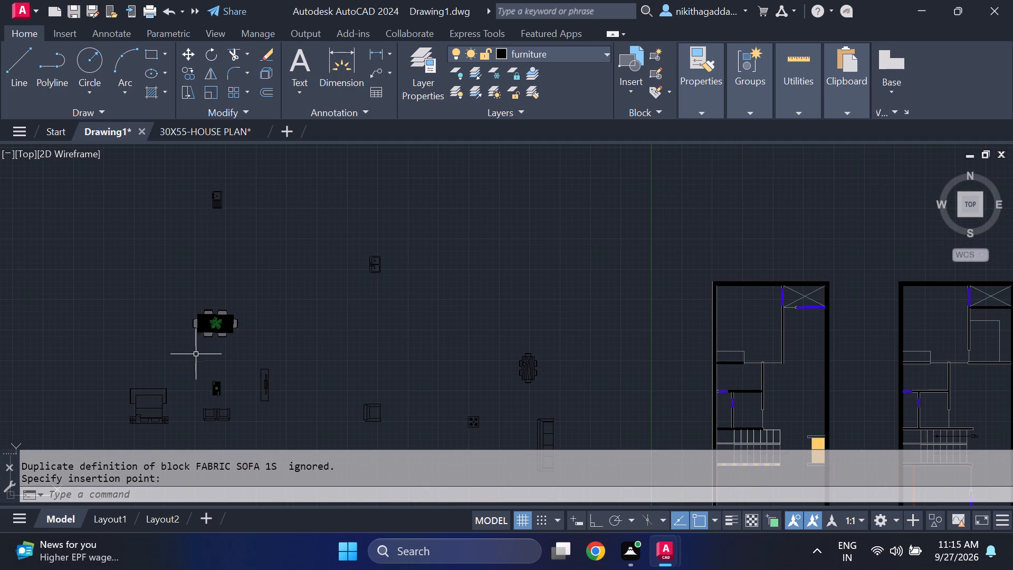
middle_click_drag(199, 356, 425, 265)
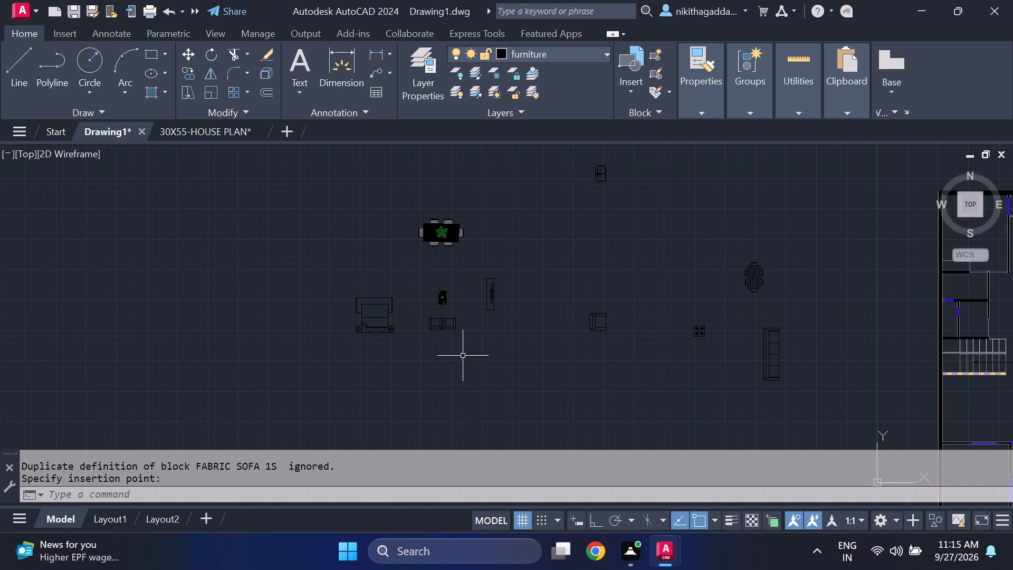
scroll(442, 230, "up", 4)
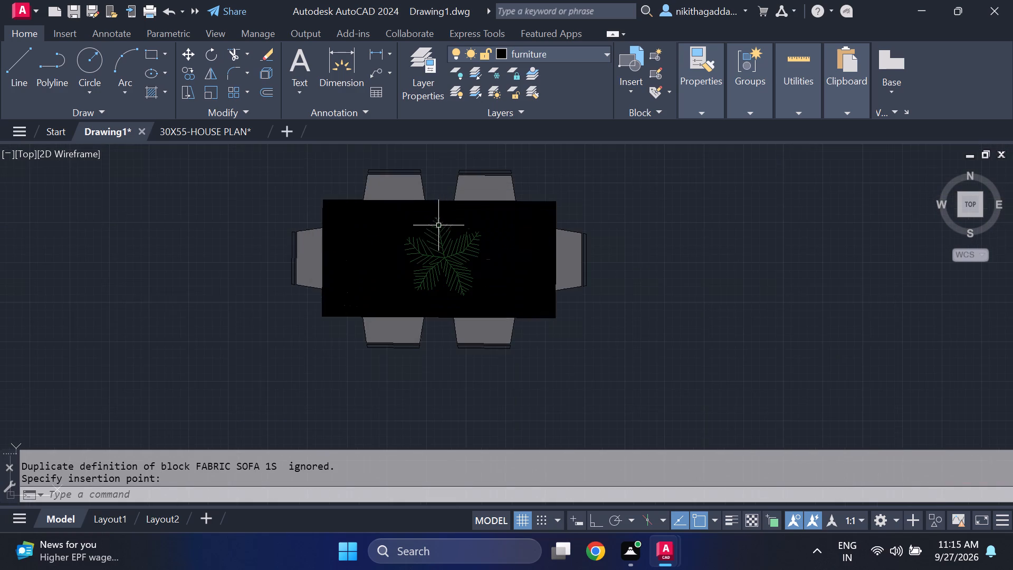
left_click(398, 230)
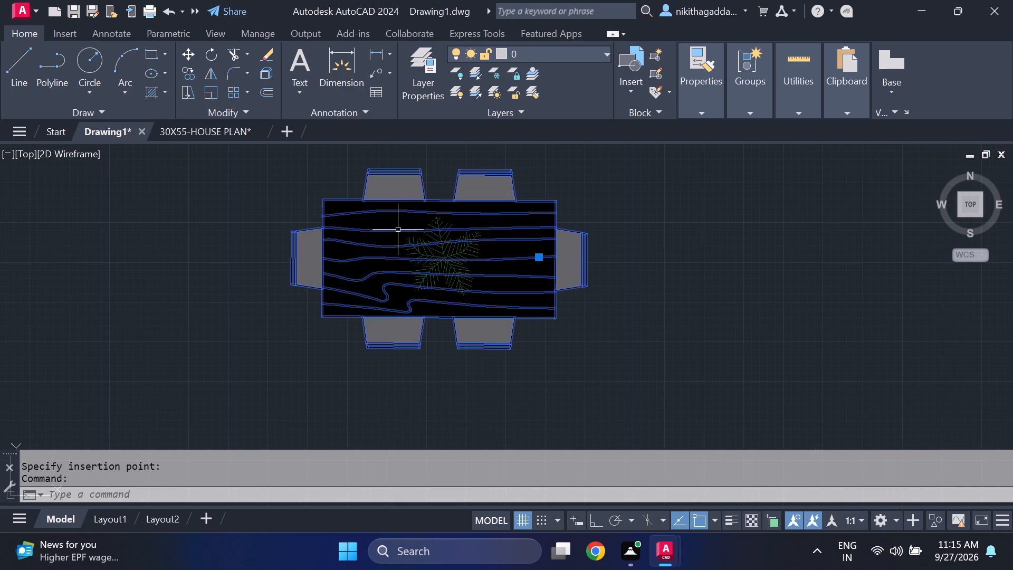
key("Escape")
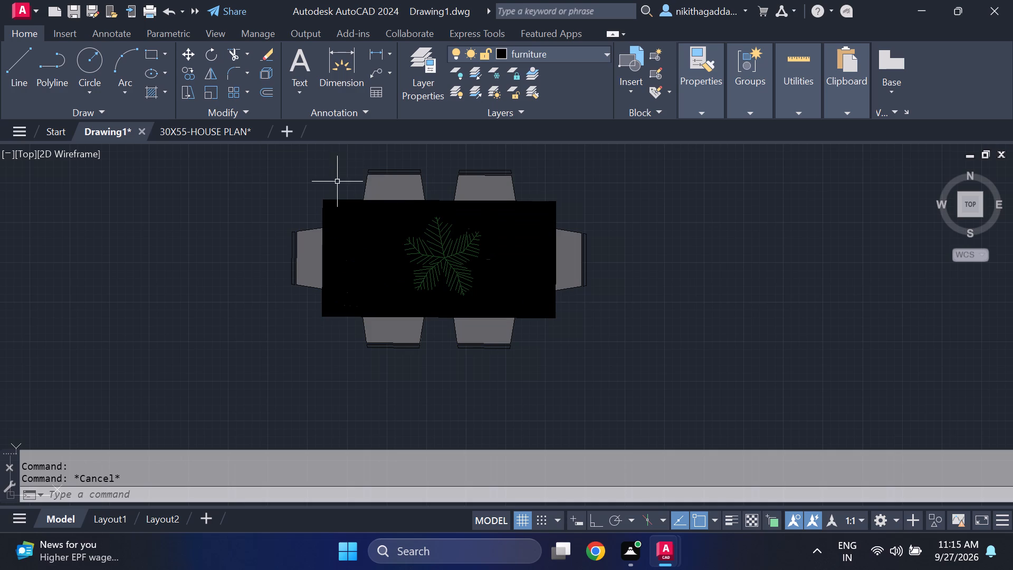
scroll(337, 183, "up", 2)
left_click(354, 275)
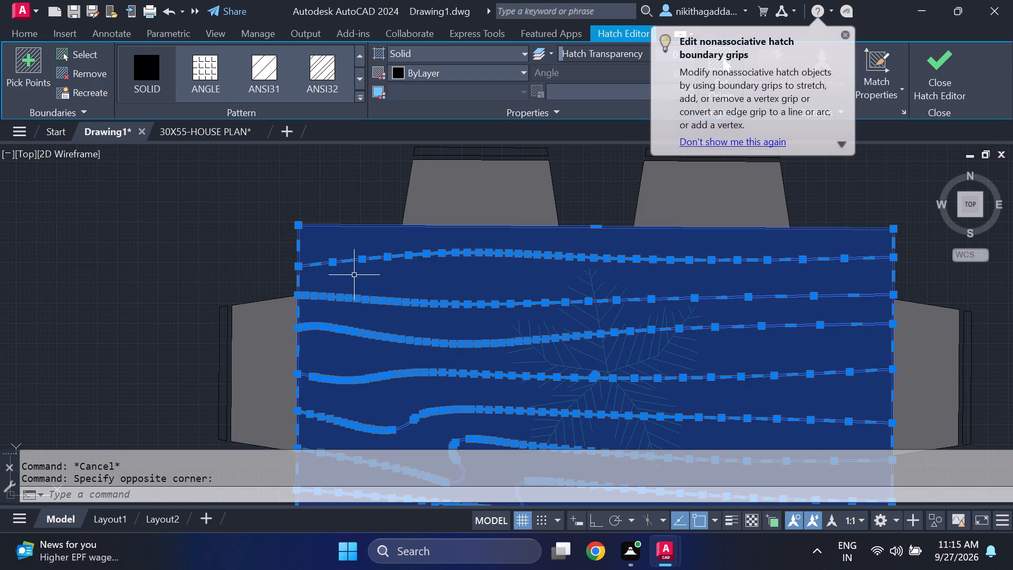
key("Delete")
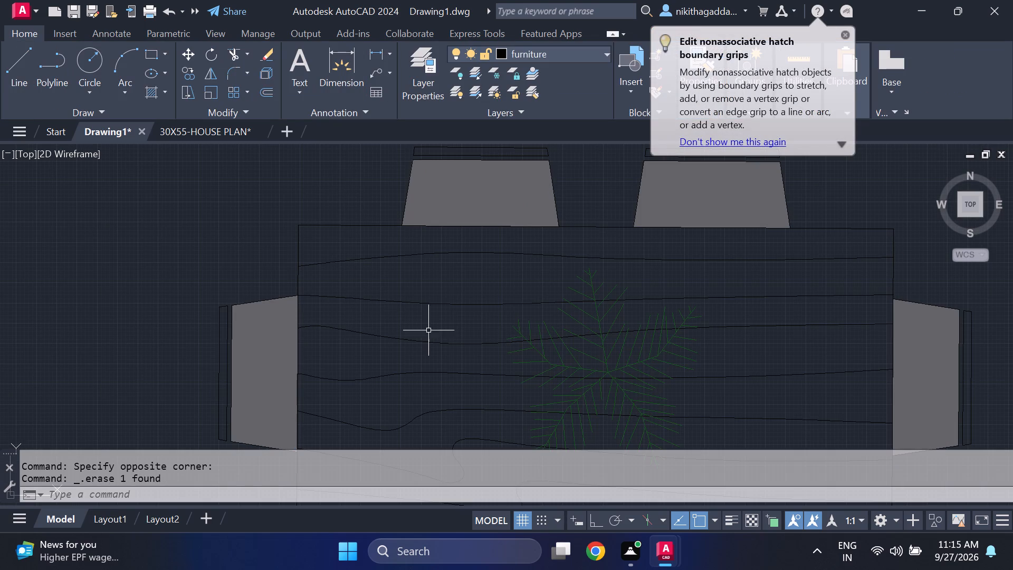
left_click(586, 381)
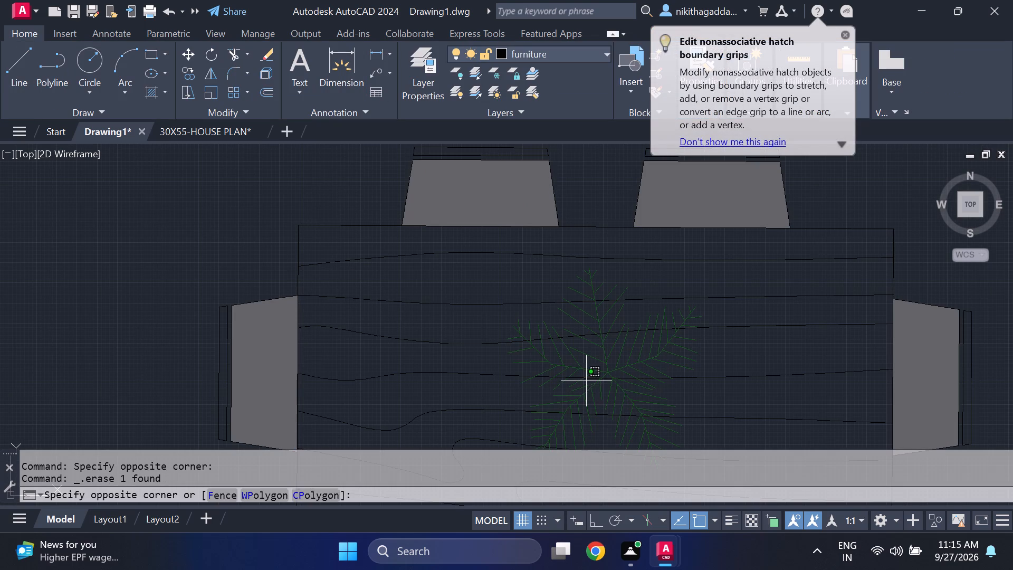
left_click(620, 357)
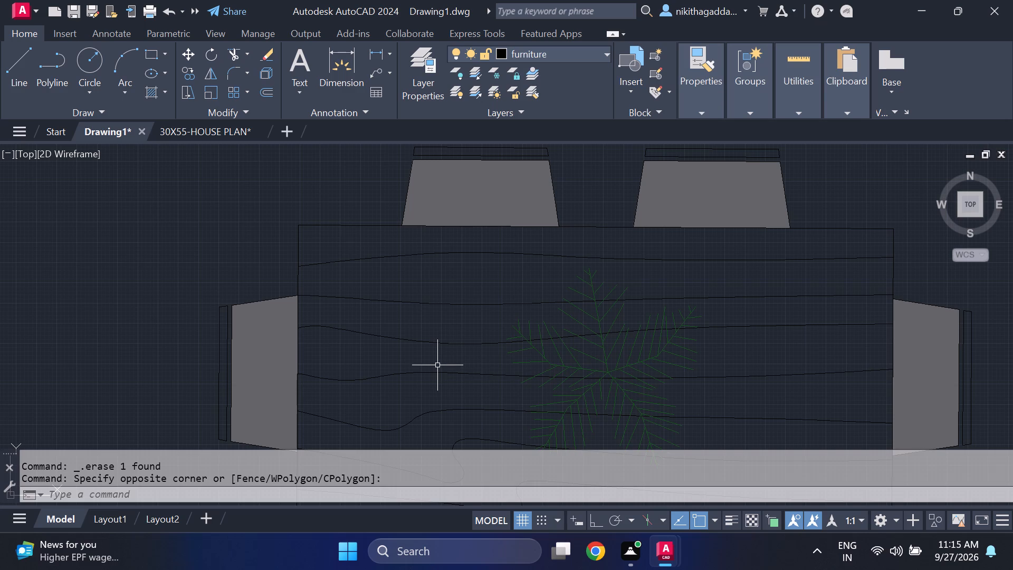
Erase the grey hatch fill from the chairs of the pasted dining set.
scroll(435, 365, "down", 4)
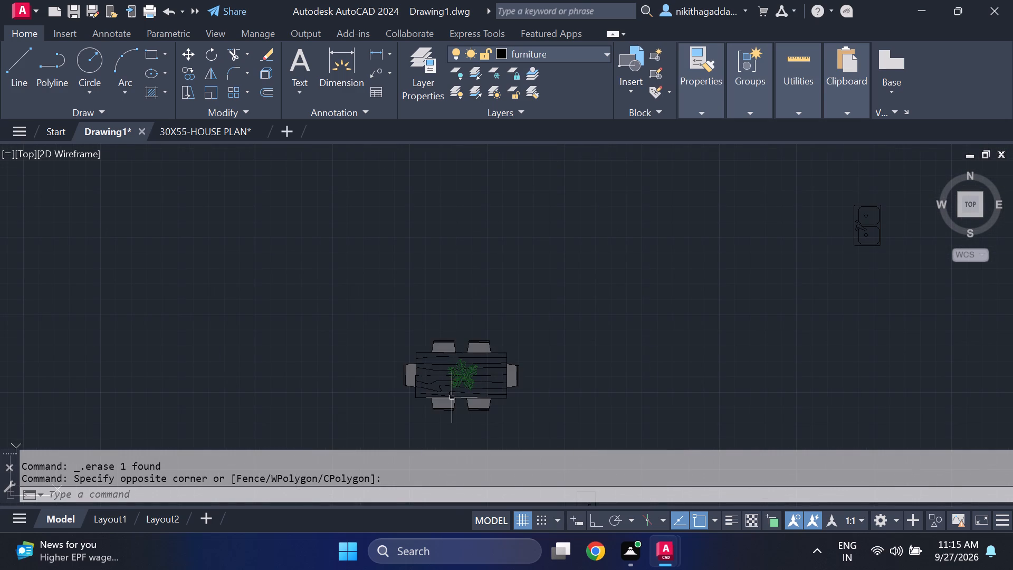
scroll(451, 400, "up", 2)
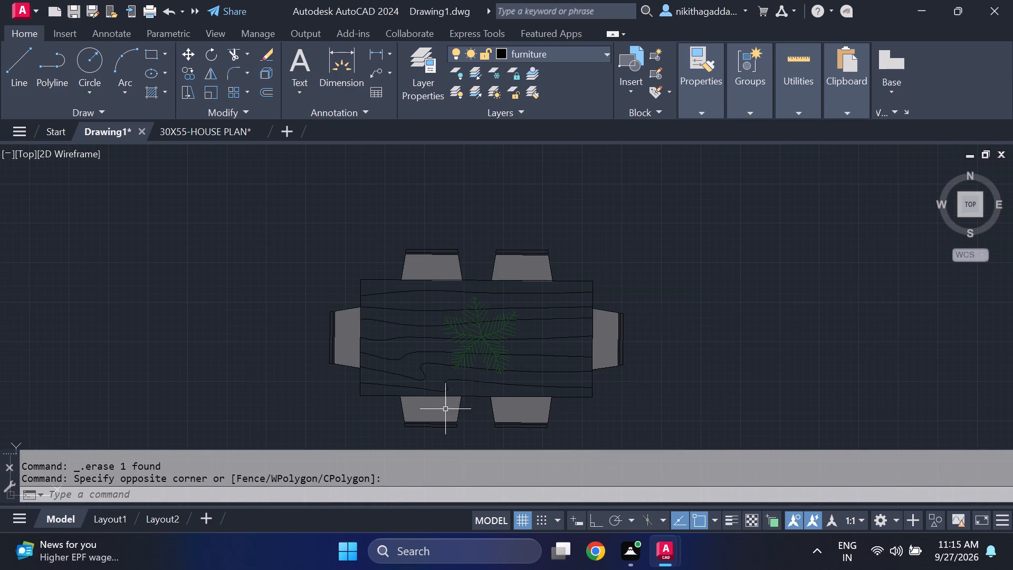
left_click(445, 410)
key("Delete")
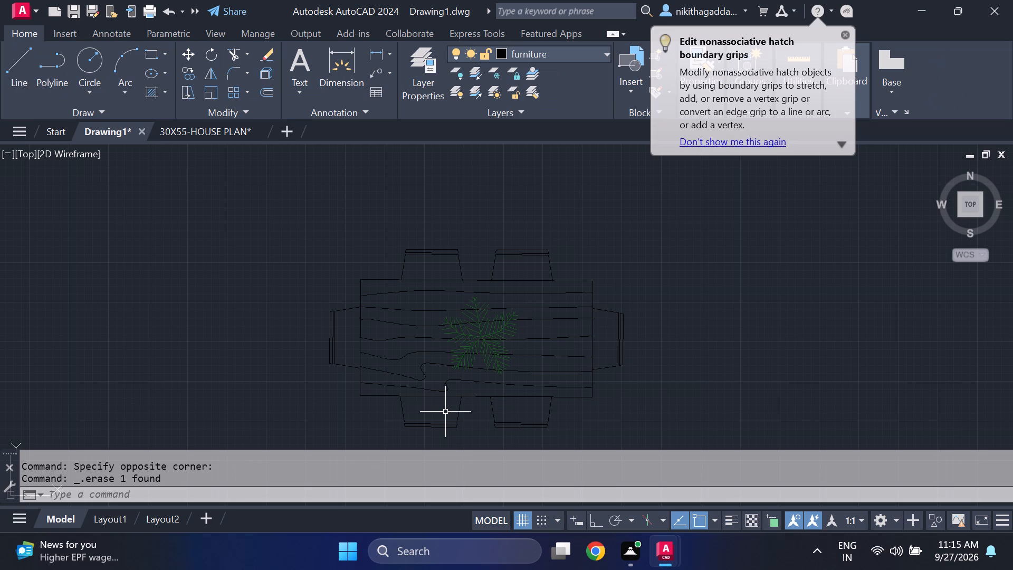
Hatch the seats of all six dining chairs with a solid fill in colour 254,234,185.
type("HATCH")
key("Return")
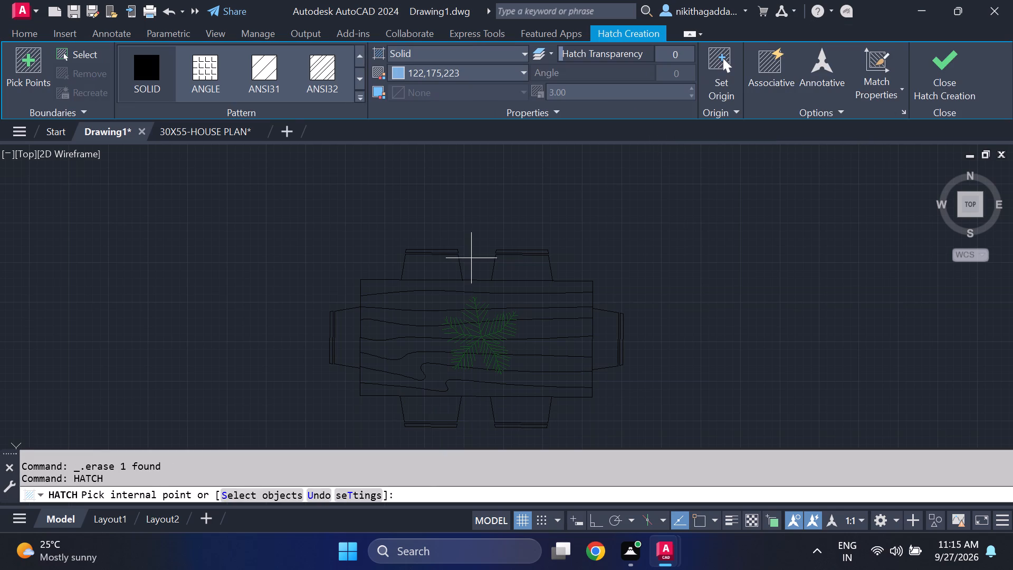
left_click(506, 74)
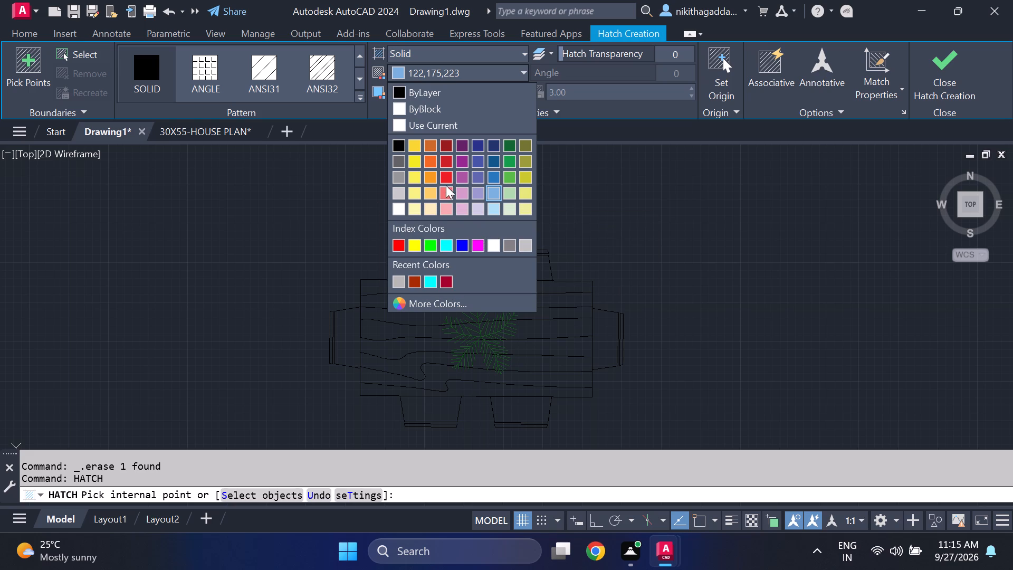
left_click(425, 212)
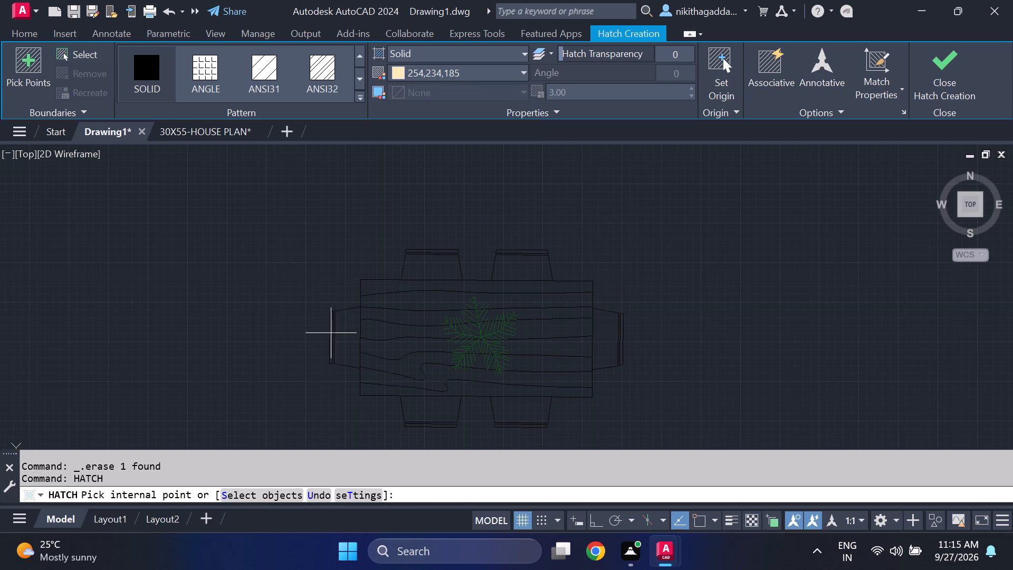
left_click(347, 333)
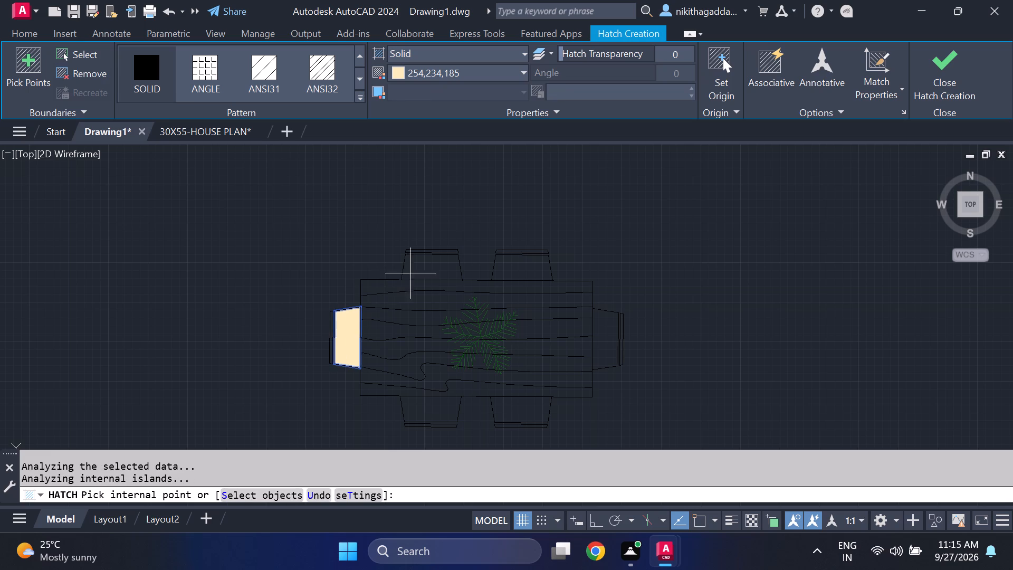
left_click(429, 265)
left_click(528, 261)
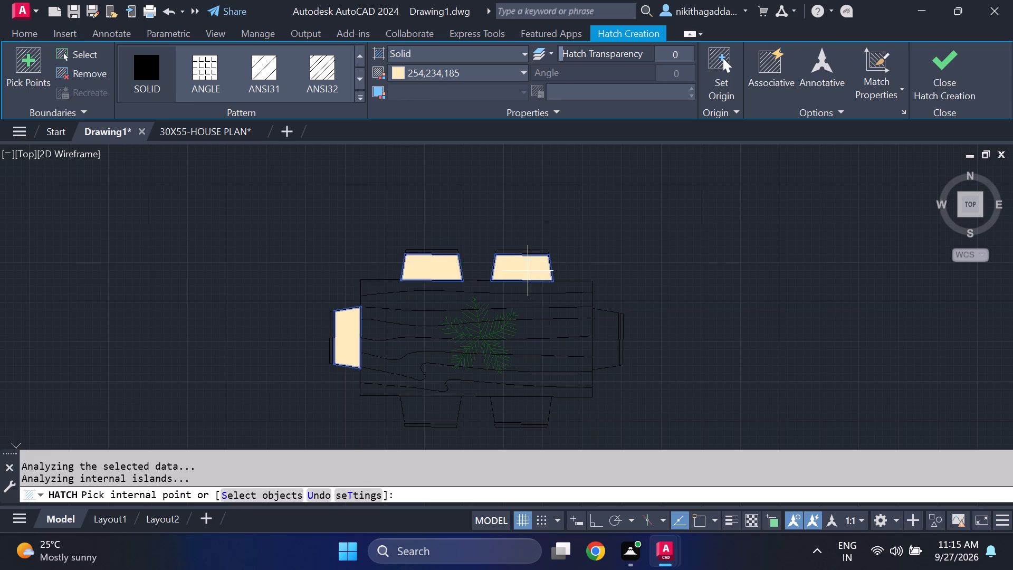
left_click(597, 341)
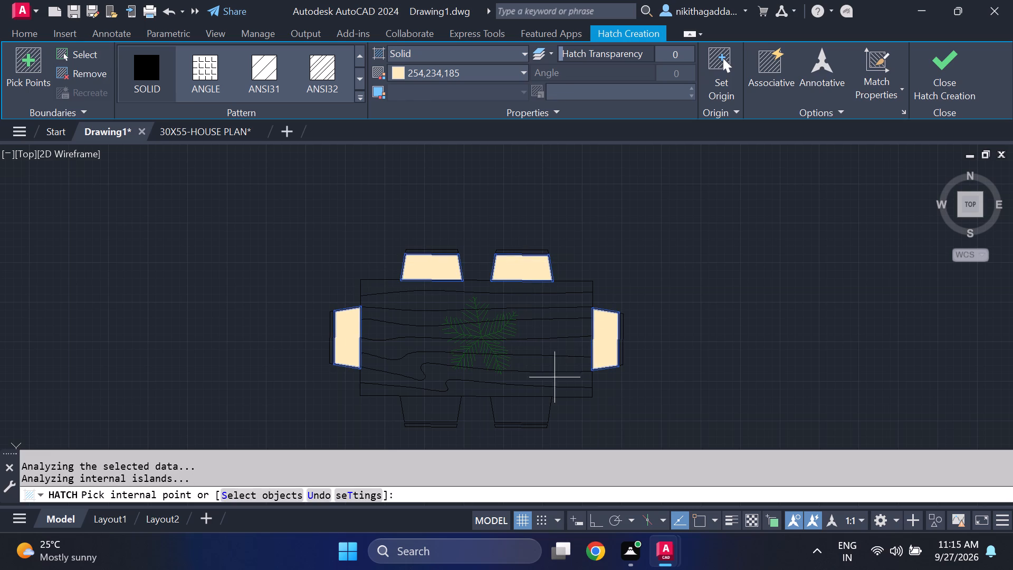
left_click(520, 411)
left_click(430, 415)
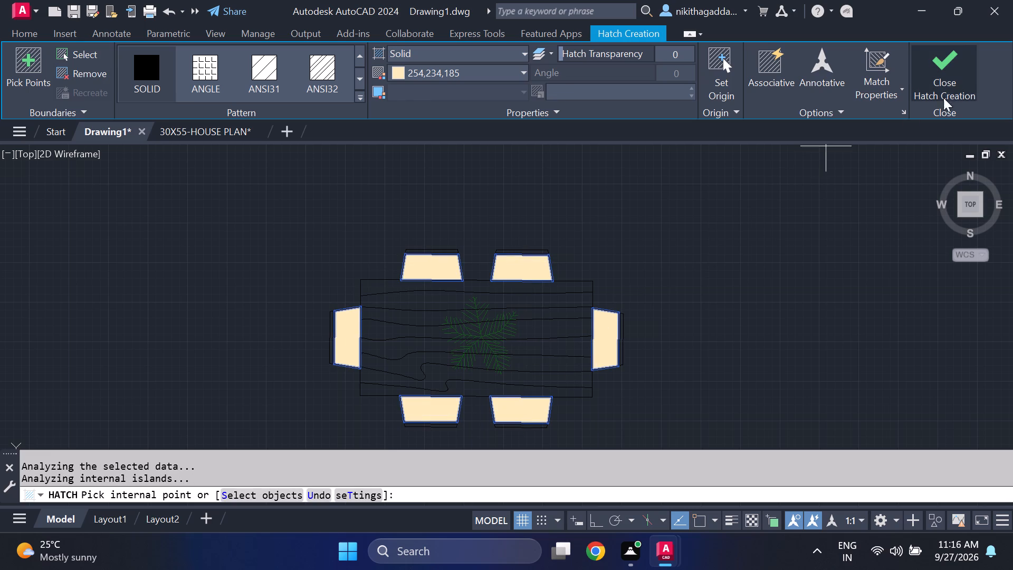
left_click(949, 88)
Hatch the wood-grain bands of the dining tabletop with a solid fill in colour 215,235,210.
scroll(637, 338, "down", 3)
scroll(636, 368, "up", 1)
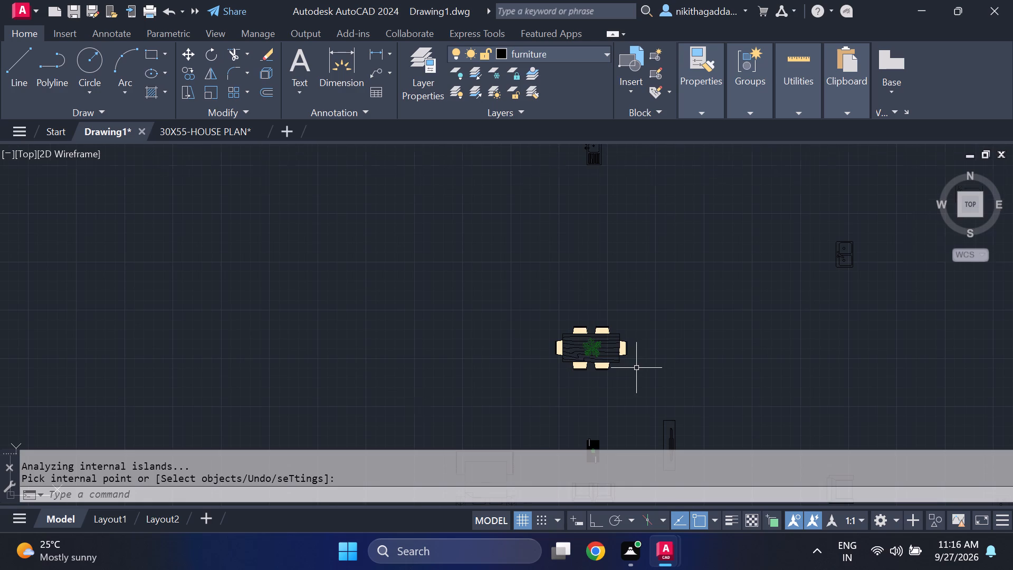
scroll(636, 367, "up", 1)
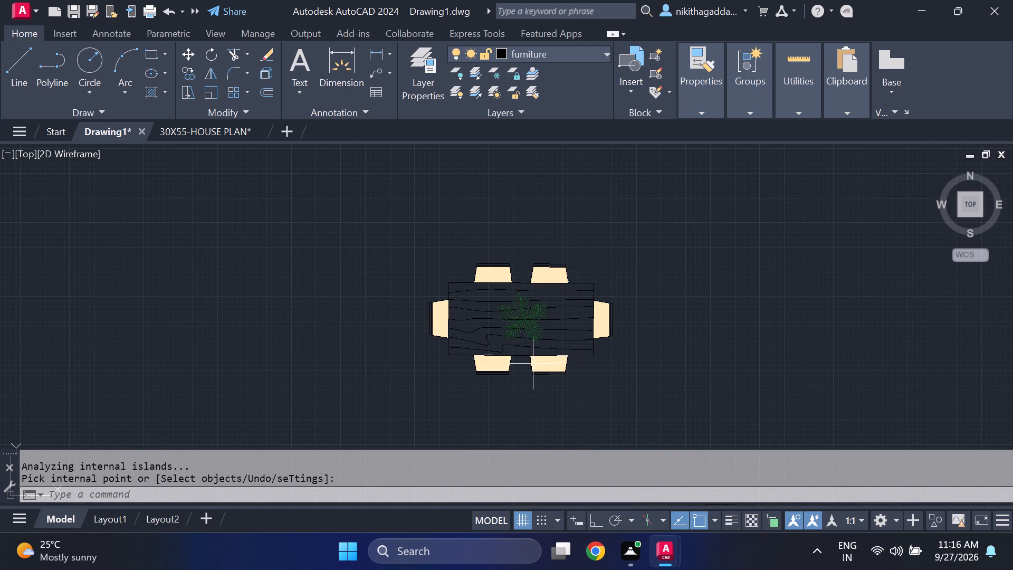
scroll(485, 356, "up", 1)
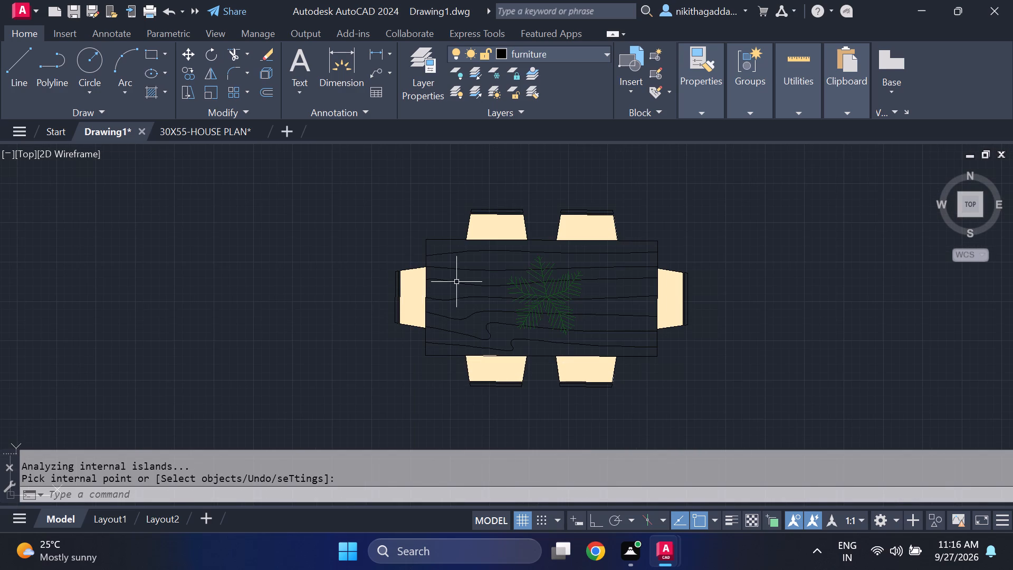
type("HATCH")
key("Return")
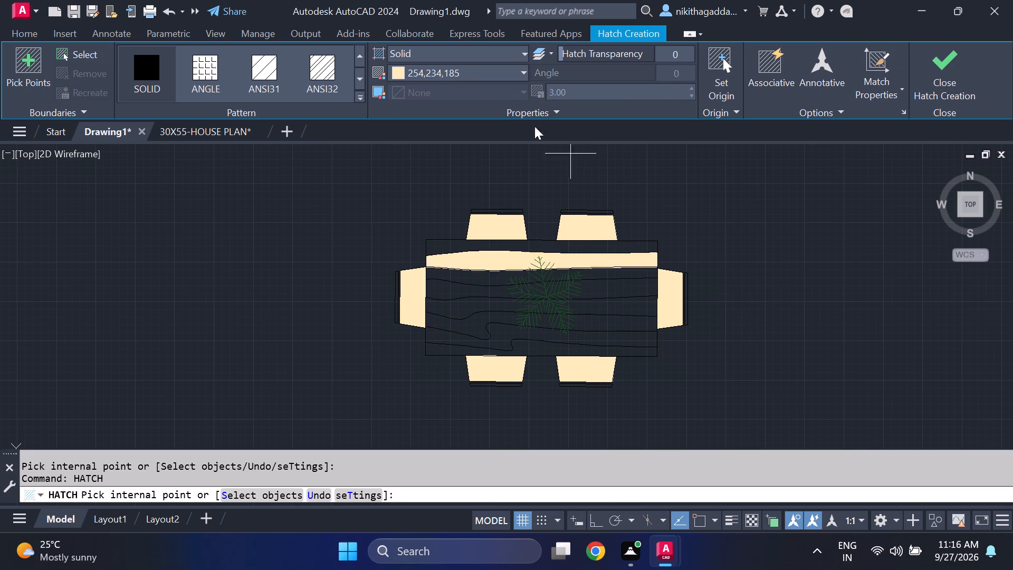
left_click(511, 72)
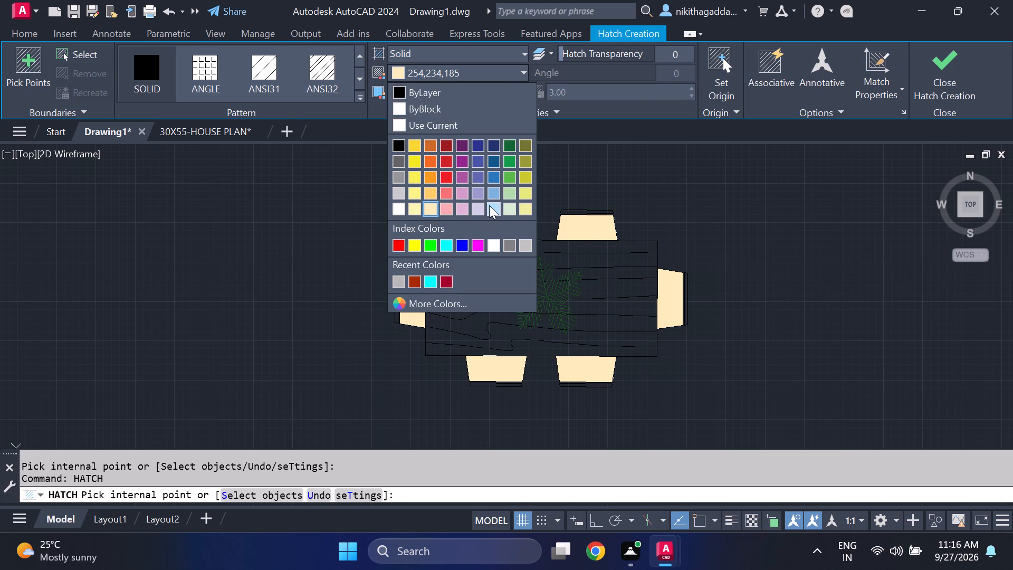
left_click(511, 209)
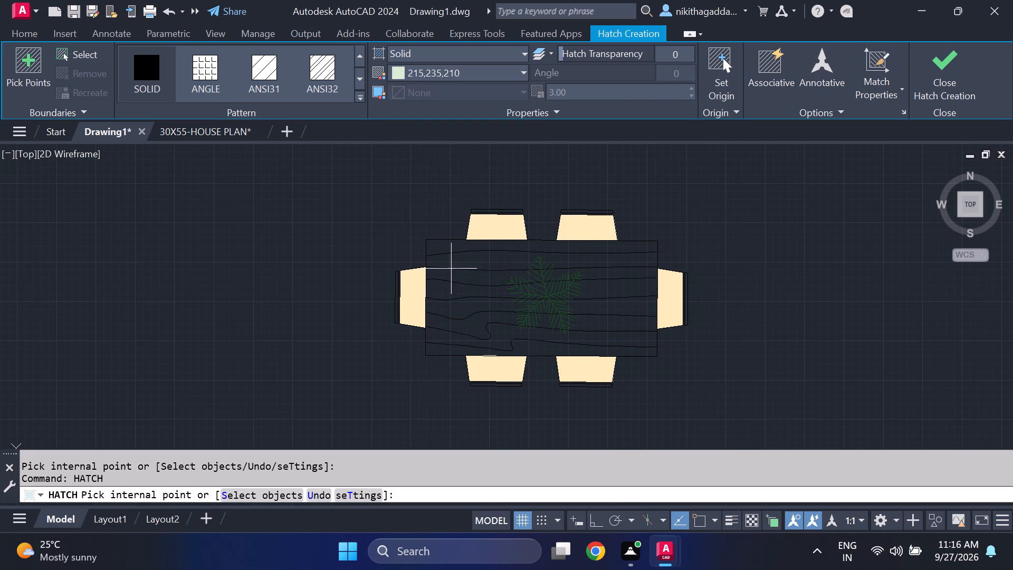
left_click(454, 276)
left_click(471, 248)
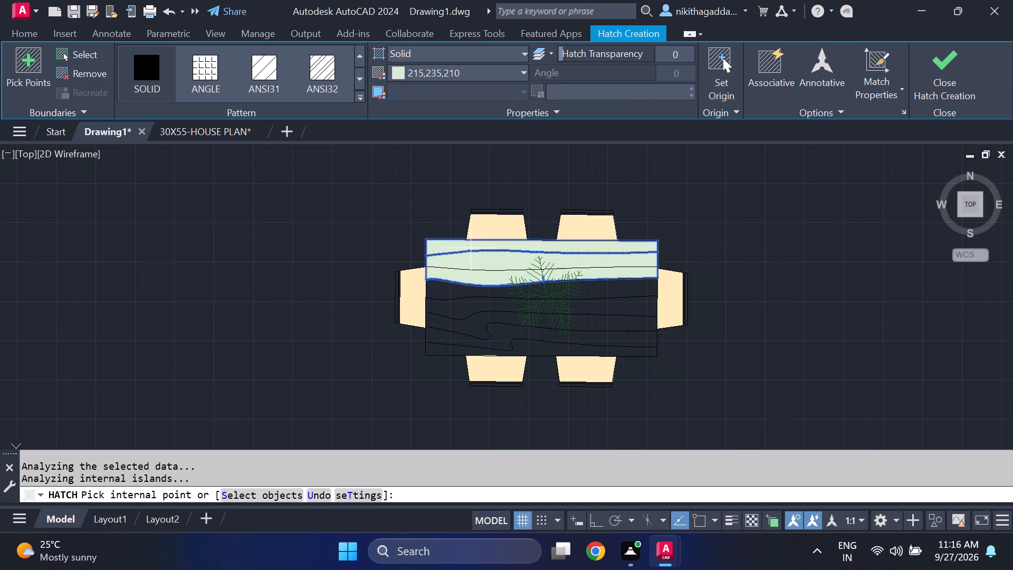
left_click(465, 295)
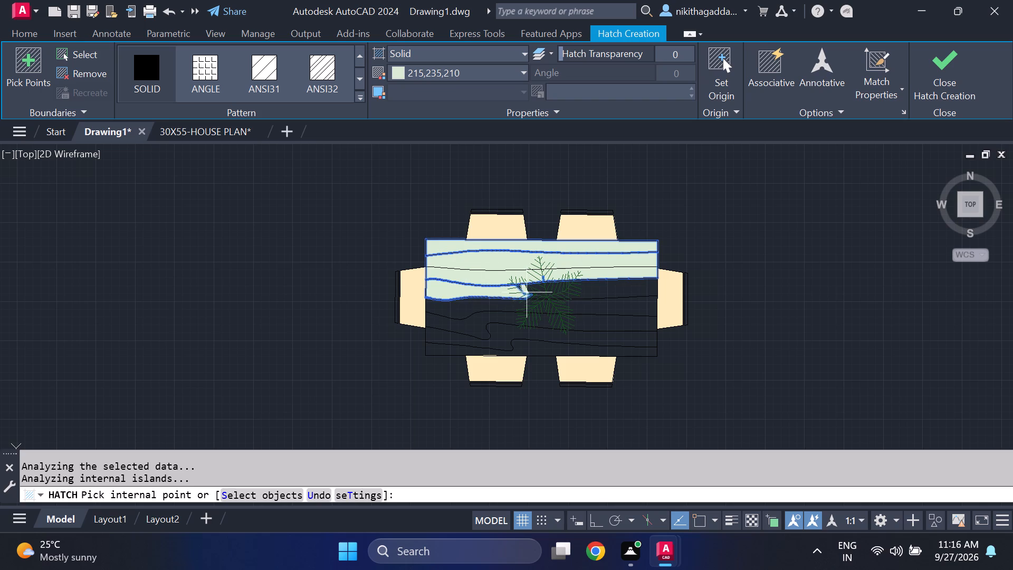
left_click(543, 289)
left_click(596, 287)
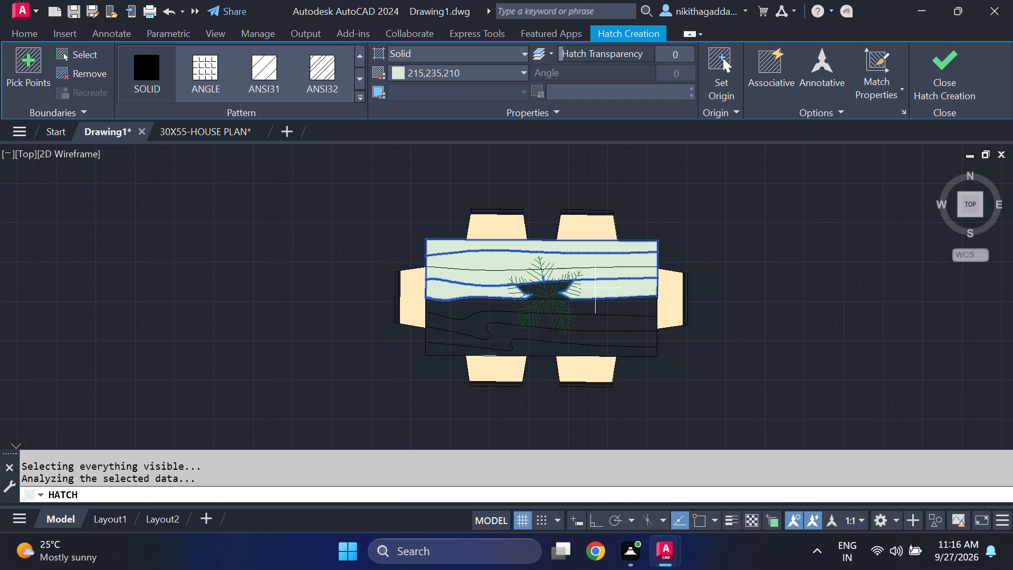
left_click(595, 306)
left_click(598, 320)
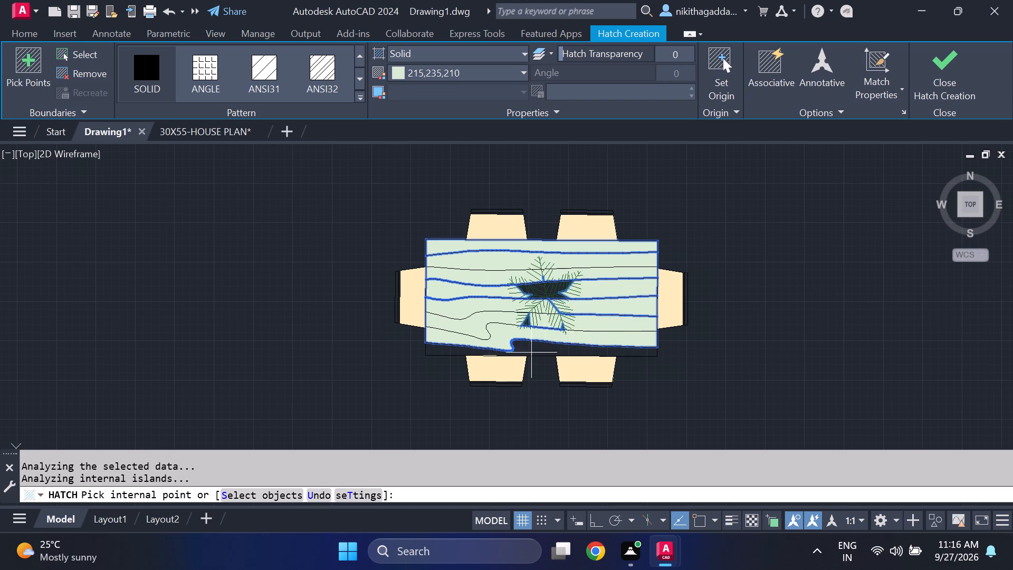
left_click(528, 352)
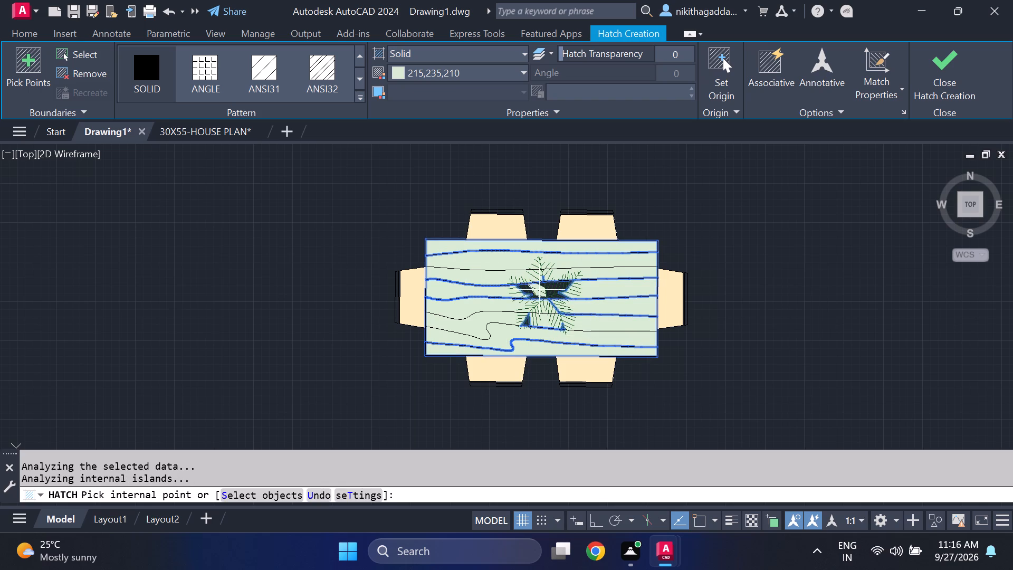
Add the unfilled gaps around the plant's leaves to the tabletop's solid 215,235,210 hatch.
left_click(539, 290)
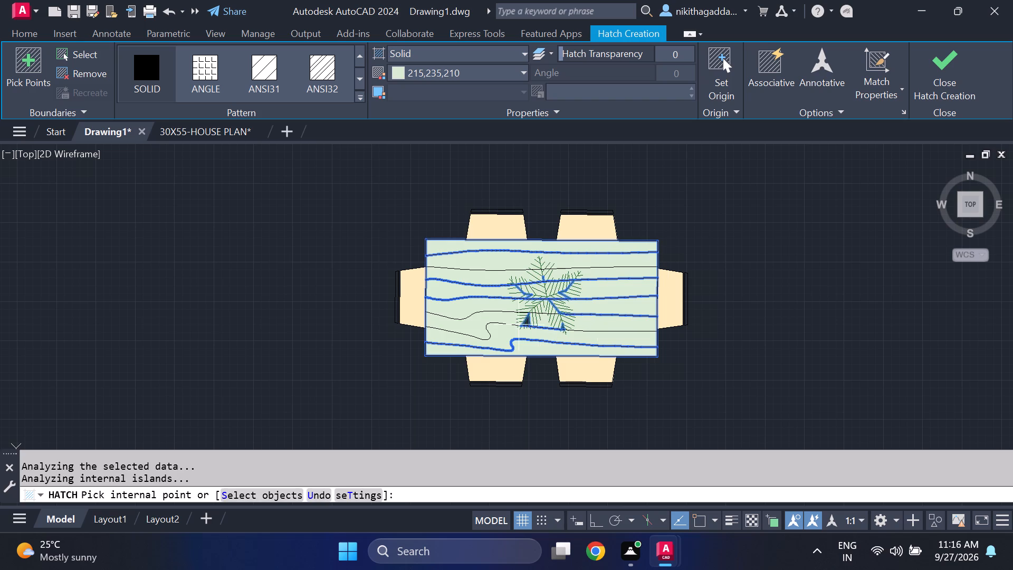
scroll(519, 325, "up", 5)
left_click(542, 322)
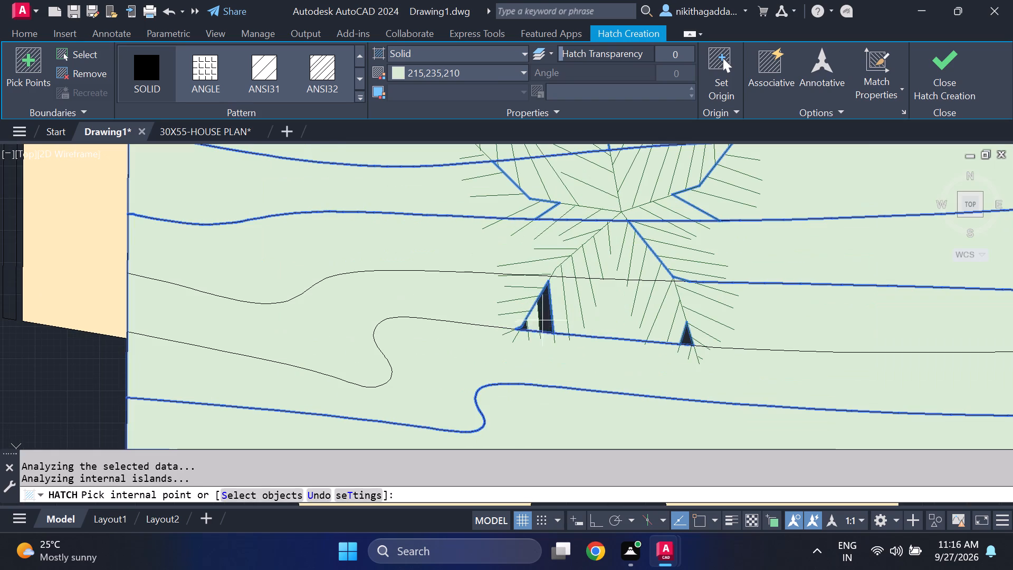
left_click(544, 319)
left_click(537, 324)
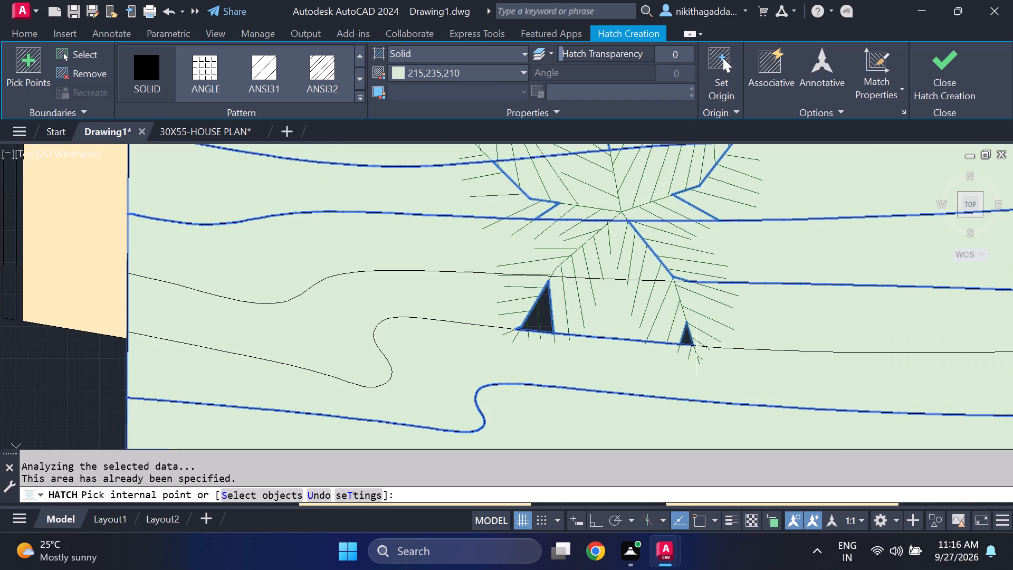
left_click(687, 338)
scroll(696, 332, "down", 2)
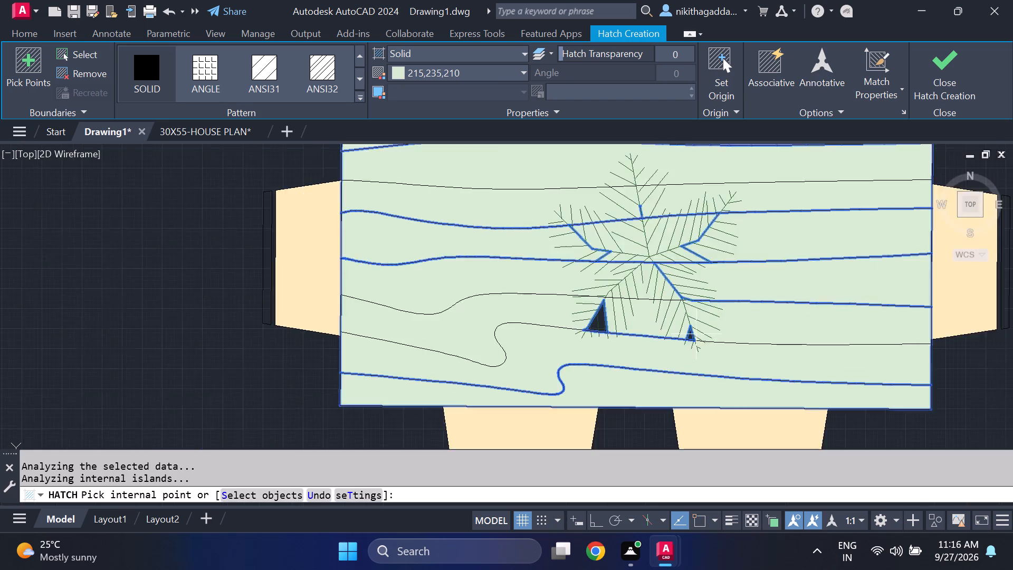
scroll(696, 335, "down", 3)
key("Return")
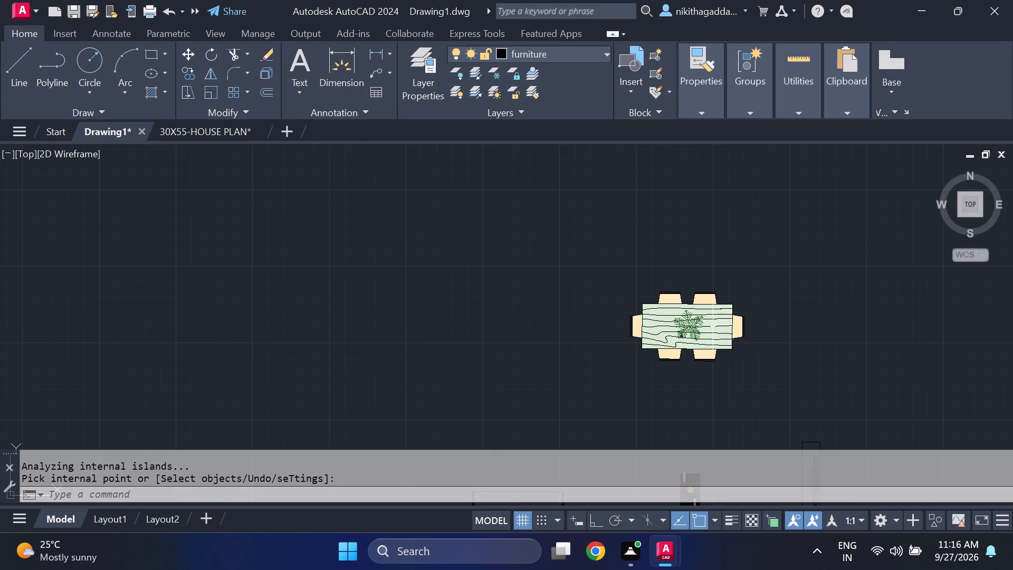
Erase the green plant from the middle of the dining table.
scroll(706, 335, "up", 3)
left_click(661, 294)
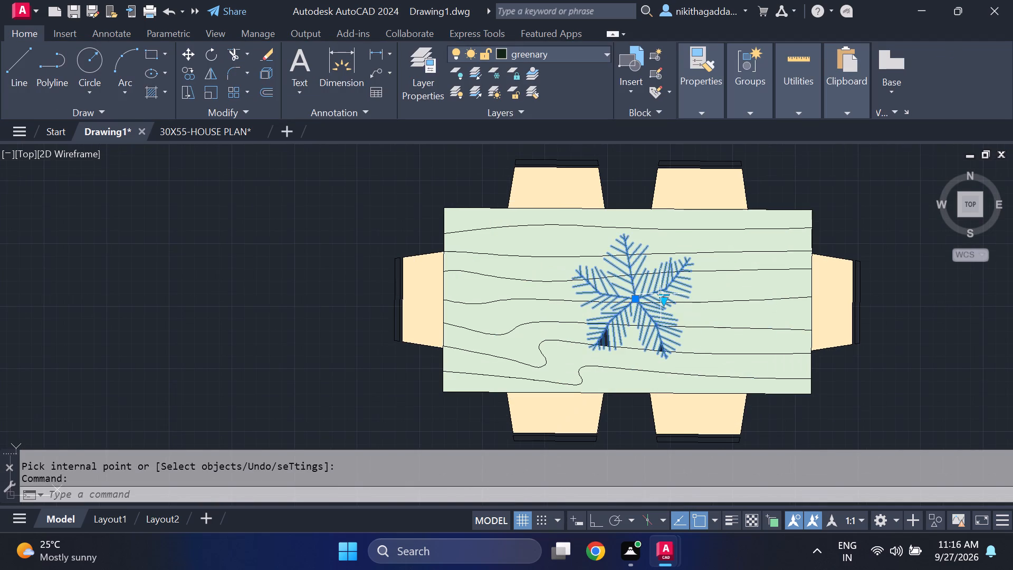
key("Delete")
key("j")
key("Escape")
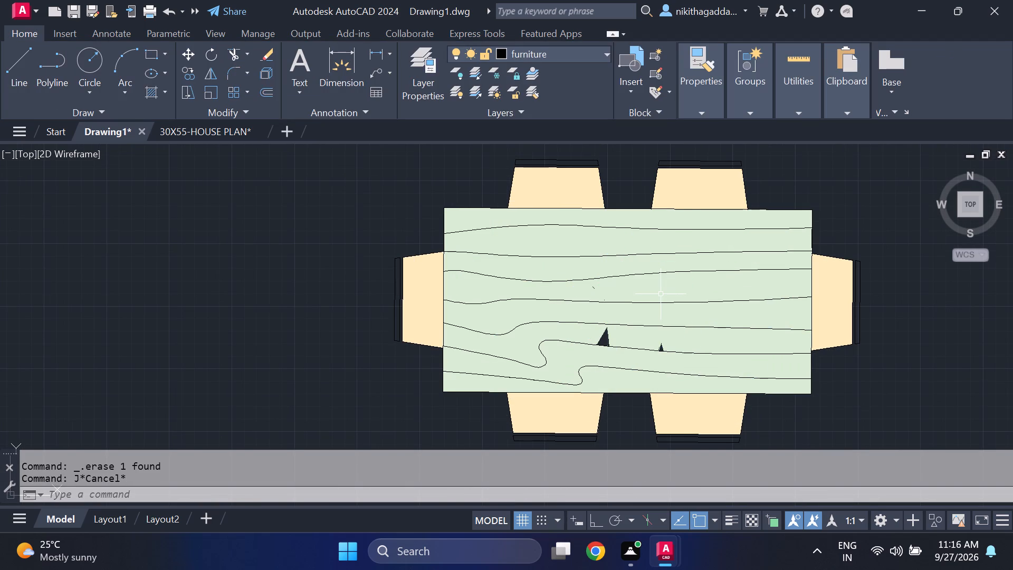
Hatch the tabletop band that still has two small gaps with the solid 215,235,210 fill.
type("HATCH")
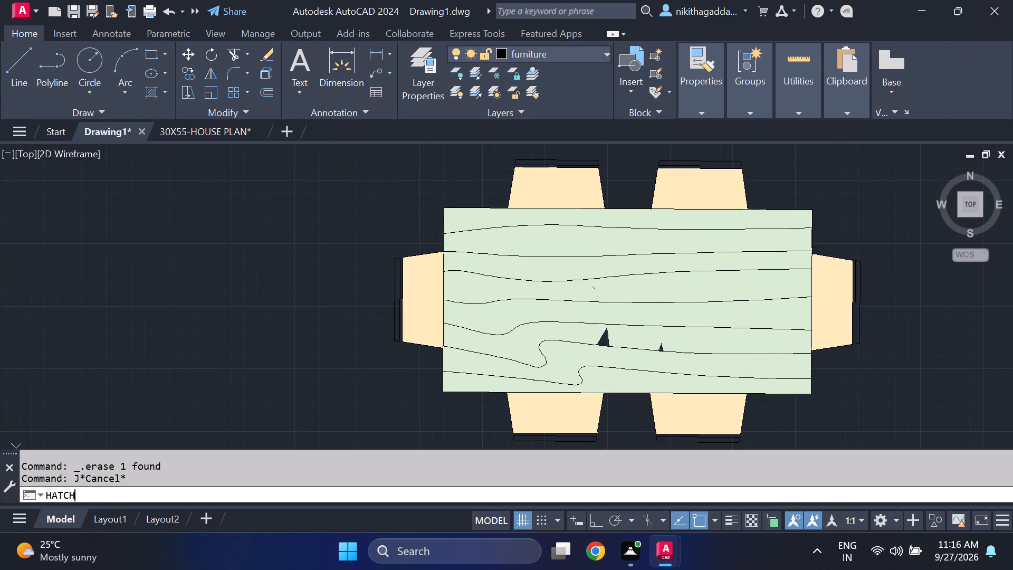
key("Return")
left_click(605, 340)
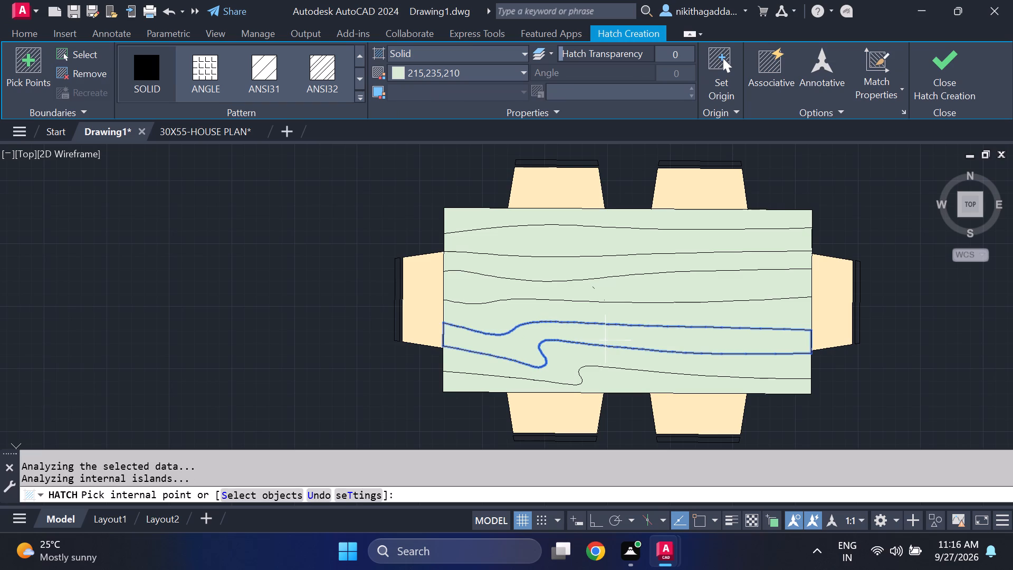
key("Return")
Rotate the whole hatched dining set 90° about the outer edge of its right-hand end chair, with Ortho on.
scroll(692, 326, "down", 5)
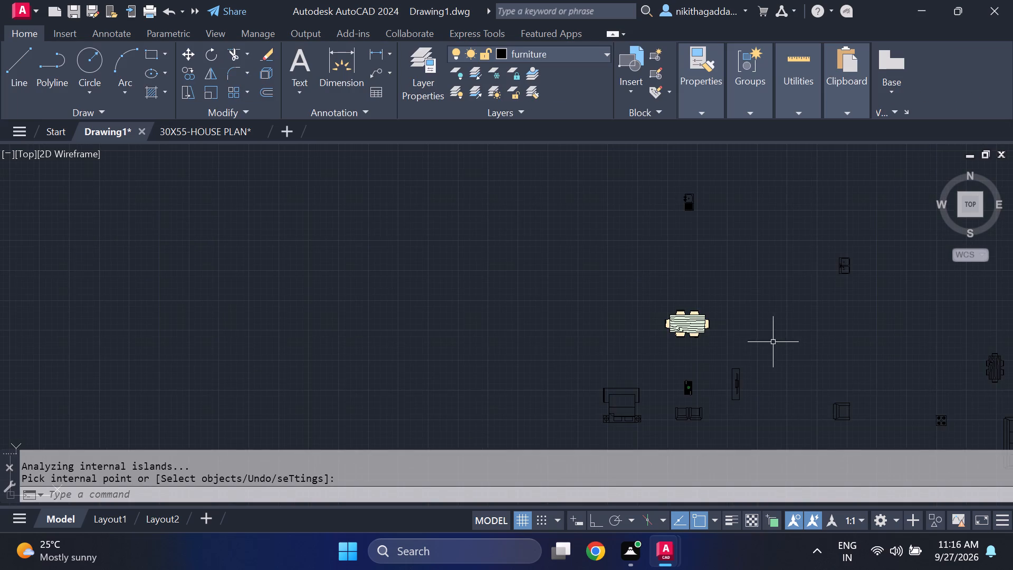
scroll(759, 337, "up", 2)
key("Escape")
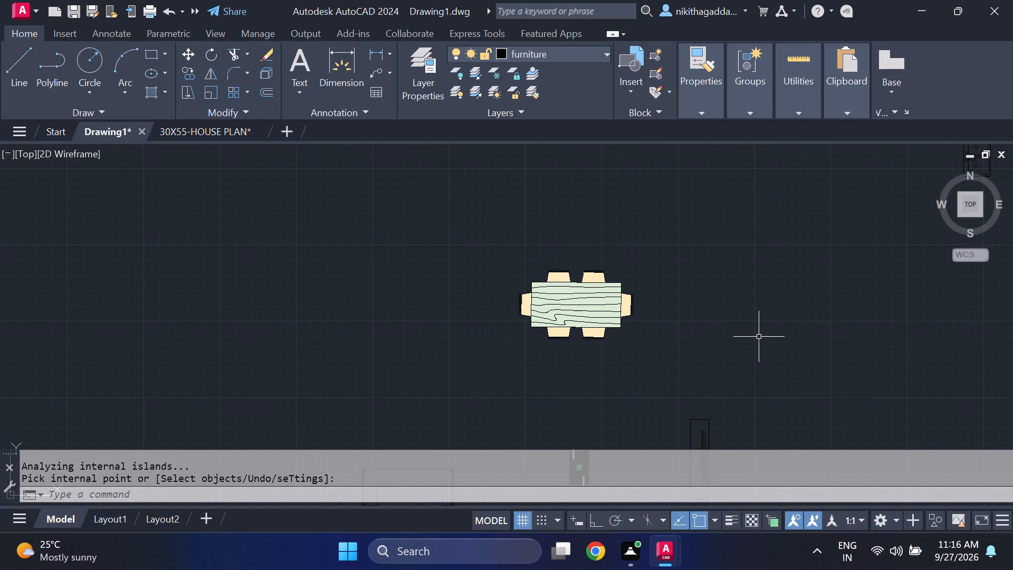
scroll(535, 336, "up", 1)
scroll(597, 329, "down", 2)
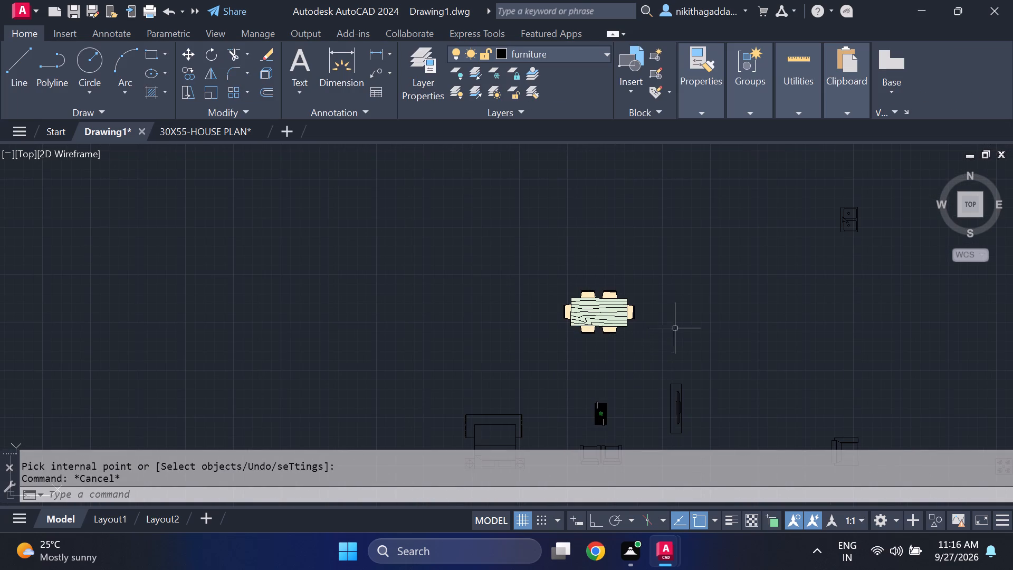
scroll(655, 316, "up", 1)
left_click_drag(657, 261, 654, 270)
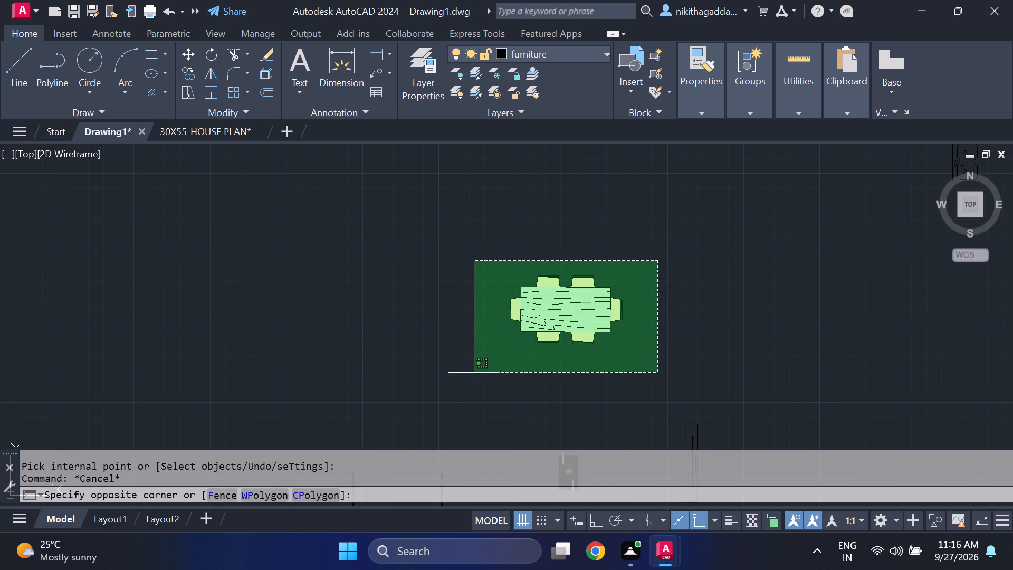
left_click(428, 369)
type("RO")
key("Return")
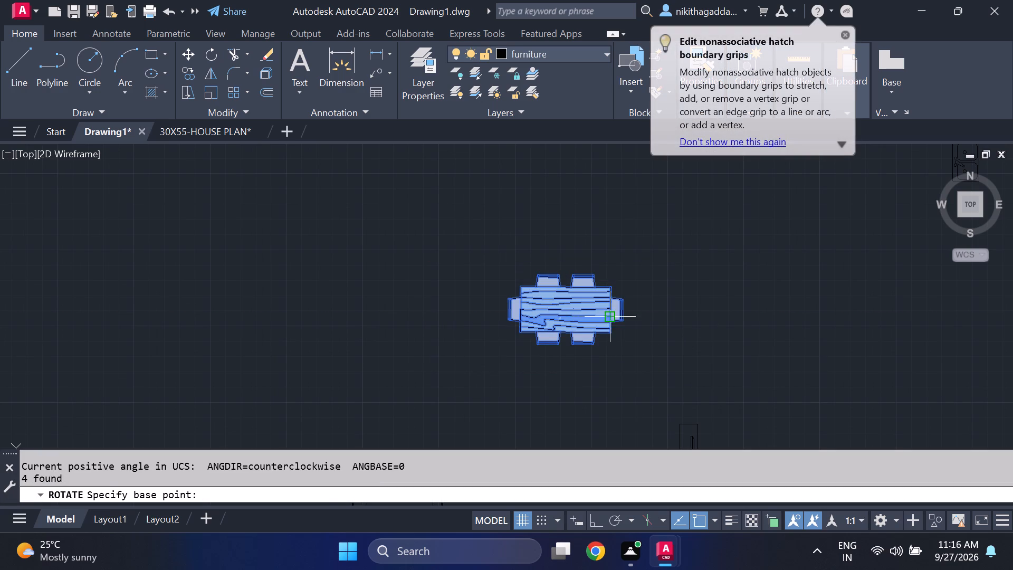
left_click(624, 310)
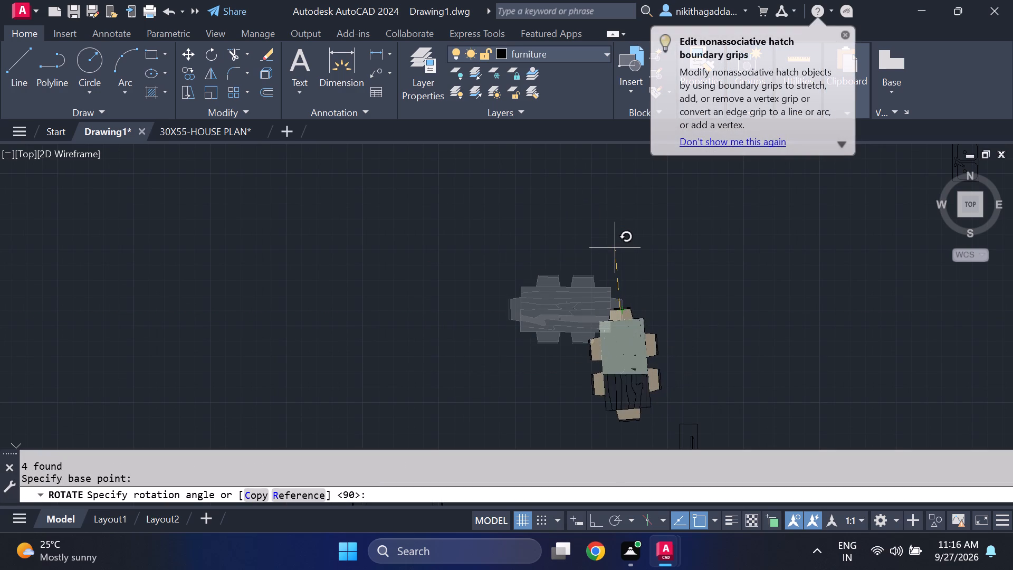
key("F8")
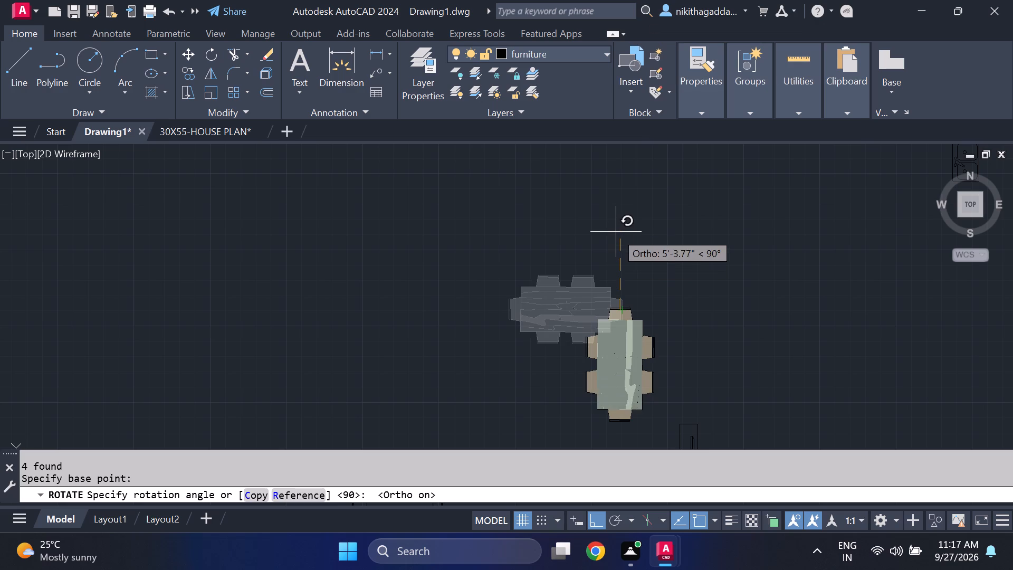
left_click(616, 231)
middle_click_drag(674, 327, 646, 243)
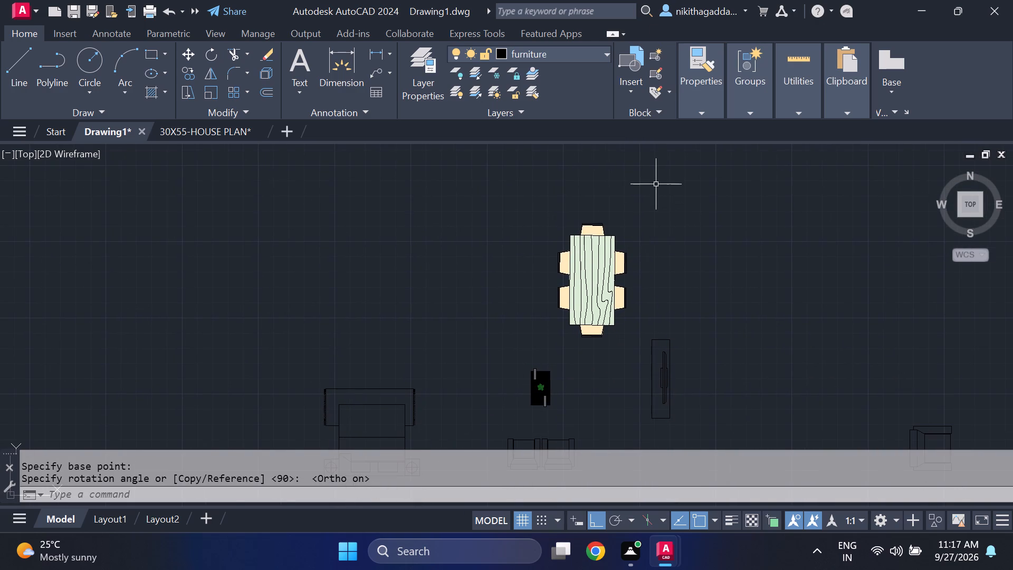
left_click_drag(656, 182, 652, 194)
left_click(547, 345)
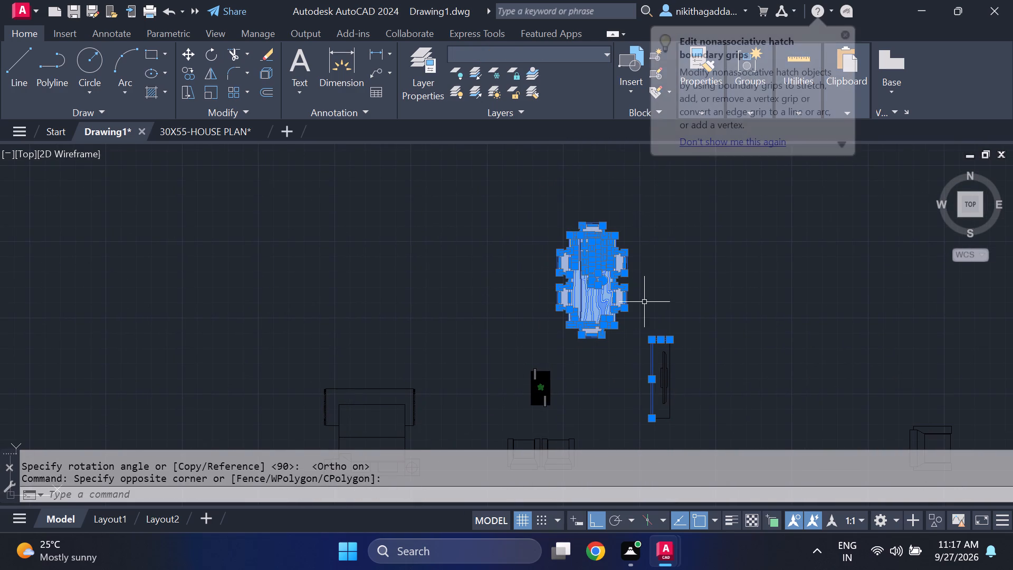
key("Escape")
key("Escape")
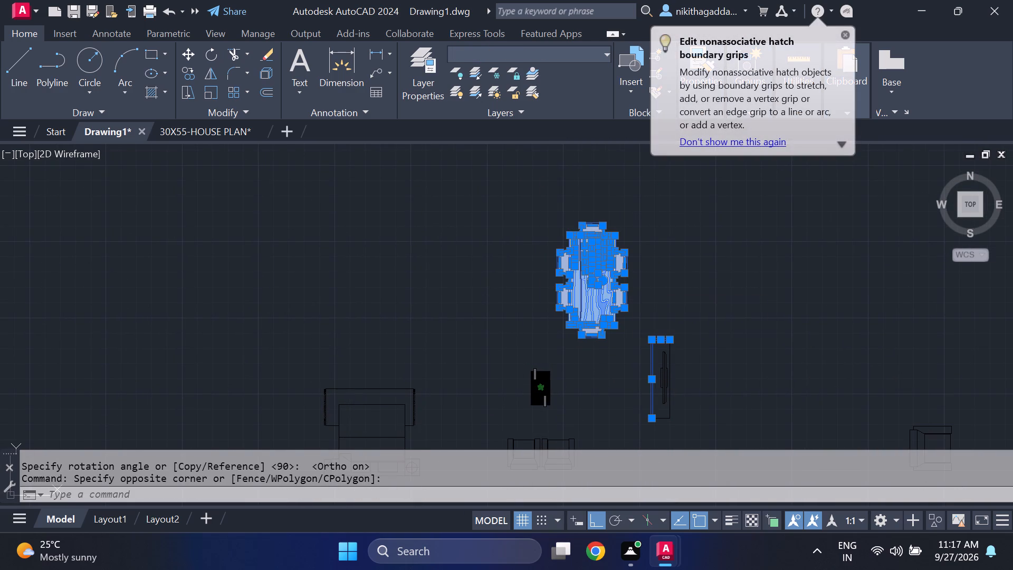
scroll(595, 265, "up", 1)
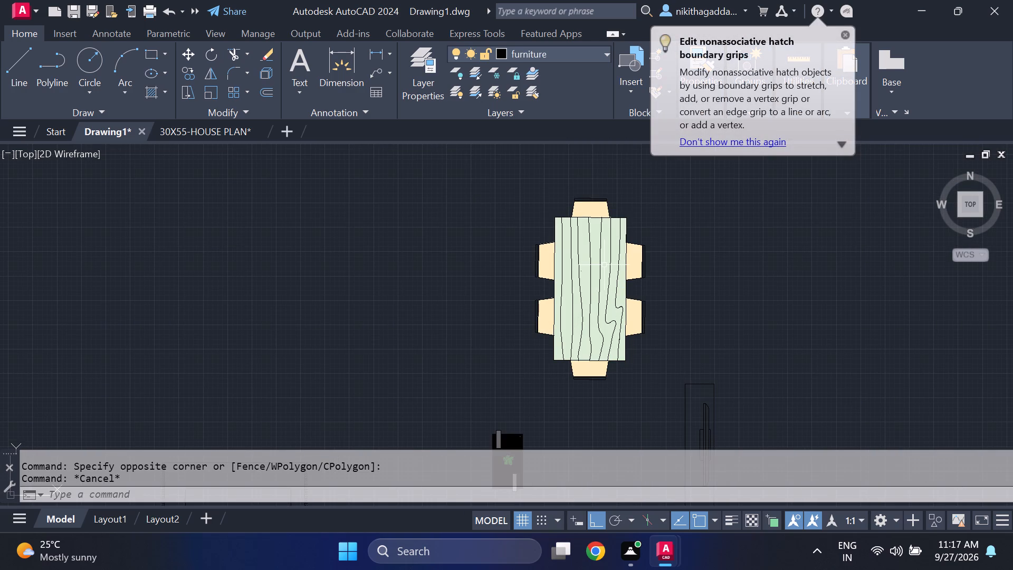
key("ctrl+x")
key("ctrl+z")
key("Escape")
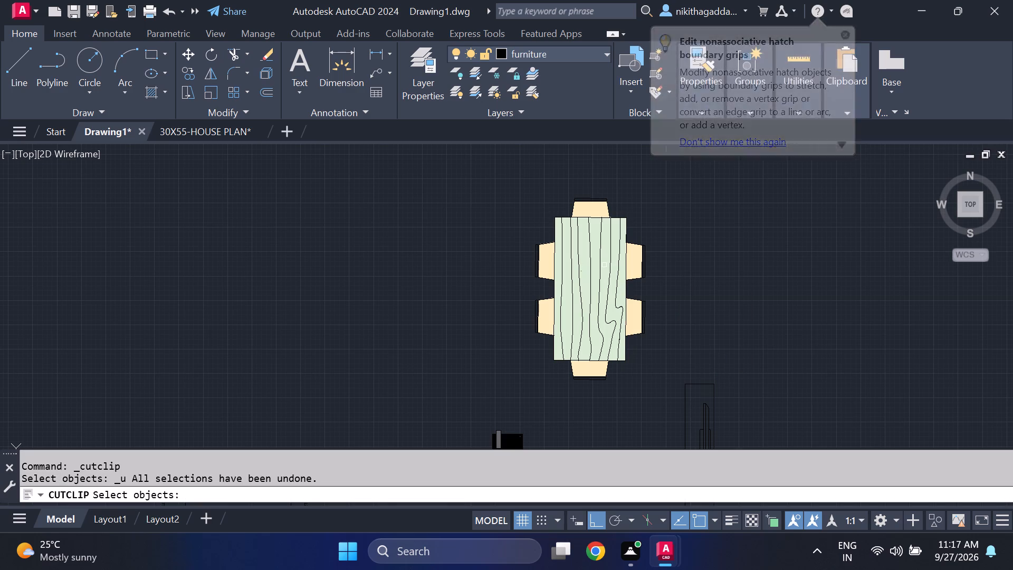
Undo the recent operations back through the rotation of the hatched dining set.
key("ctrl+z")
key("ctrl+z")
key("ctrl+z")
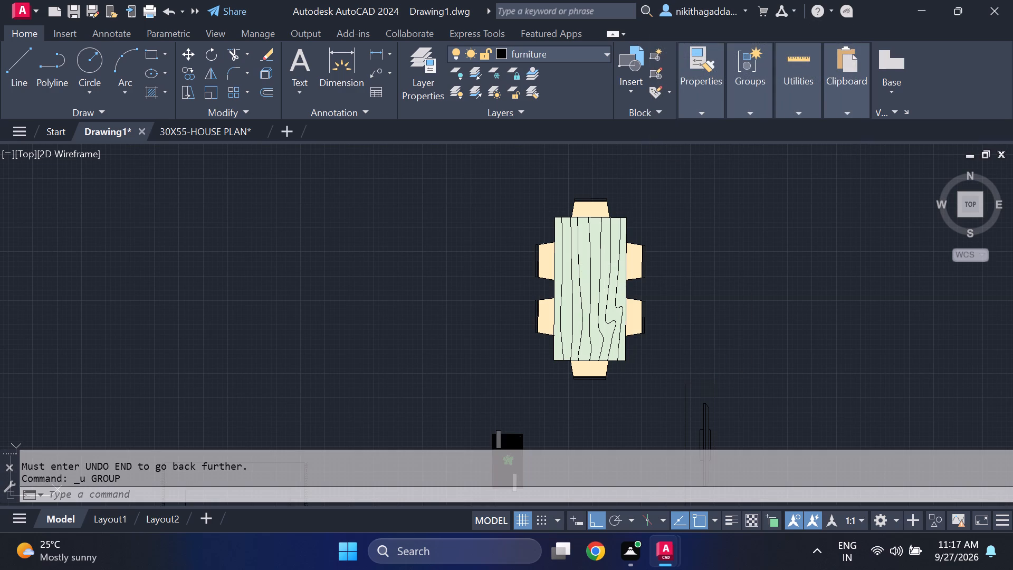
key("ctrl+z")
Rotate the horizontal hatched dining set 90° about the outer edge of its right-hand end chair, with Ortho on.
left_click(696, 225)
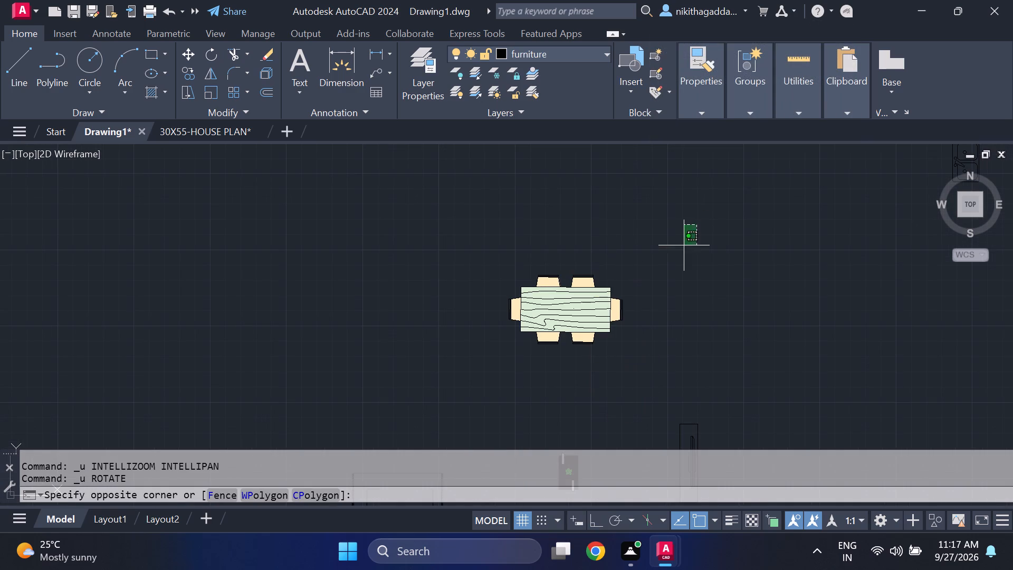
left_click(454, 364)
type("RO")
key("Return")
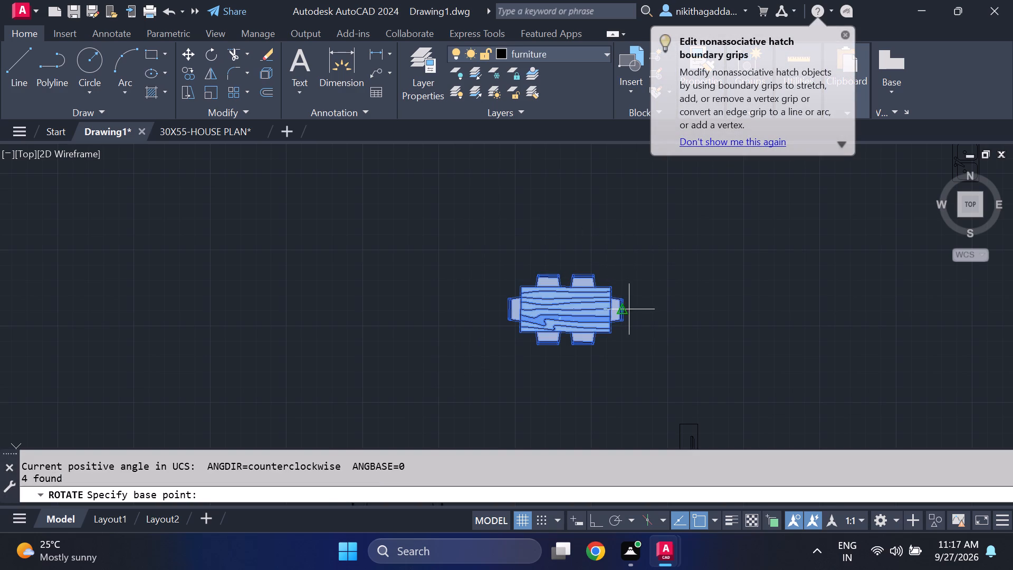
left_click(627, 312)
key("F8")
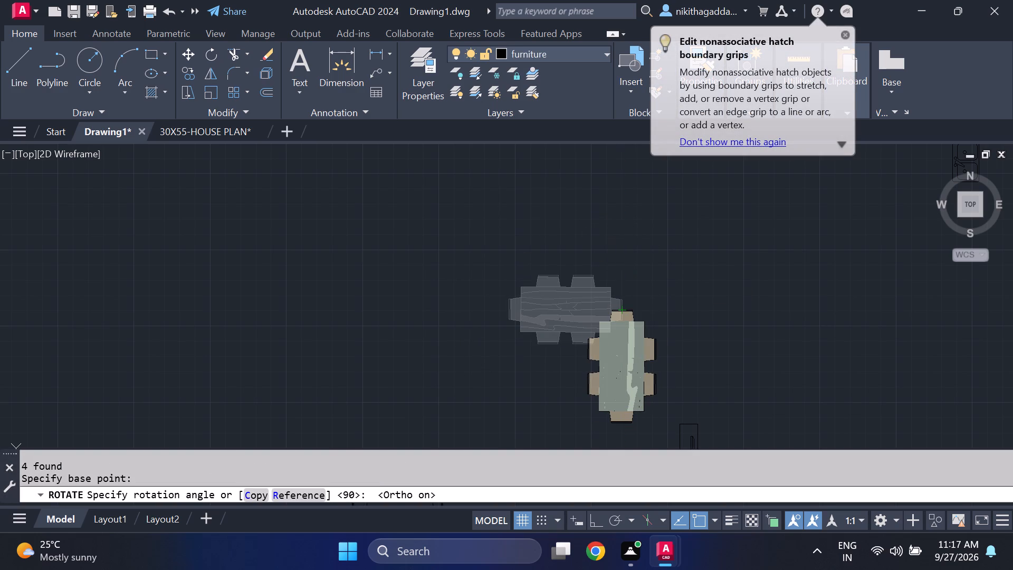
left_click(614, 239)
Move the hatched dining set, with Ortho off, into the first floor plan beside the right outer wall, above the orange-filled rectangle.
key("m")
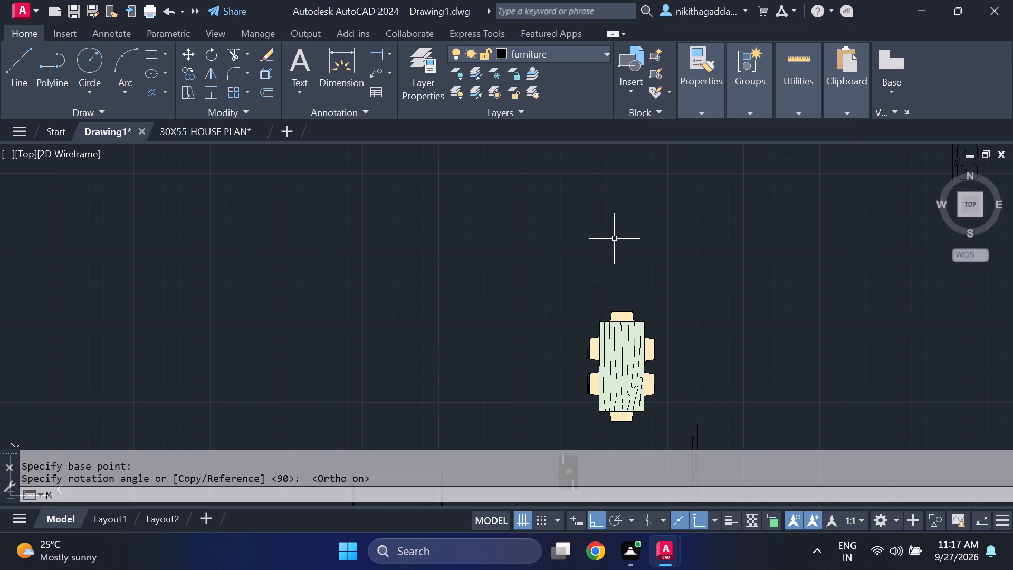
key("Return")
left_click_drag(652, 271, 650, 284)
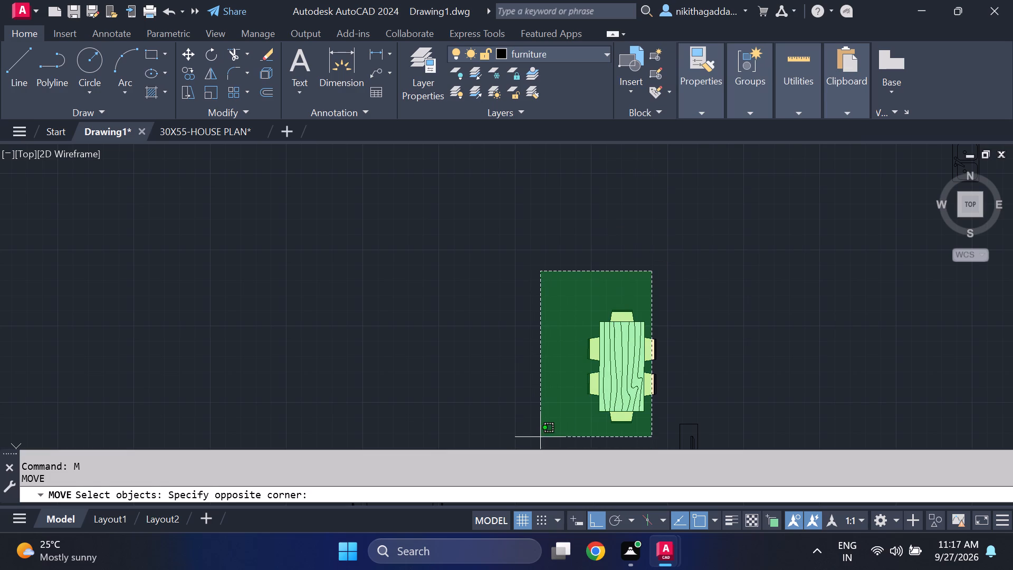
left_click(544, 422)
middle_click_drag(565, 407, 519, 305)
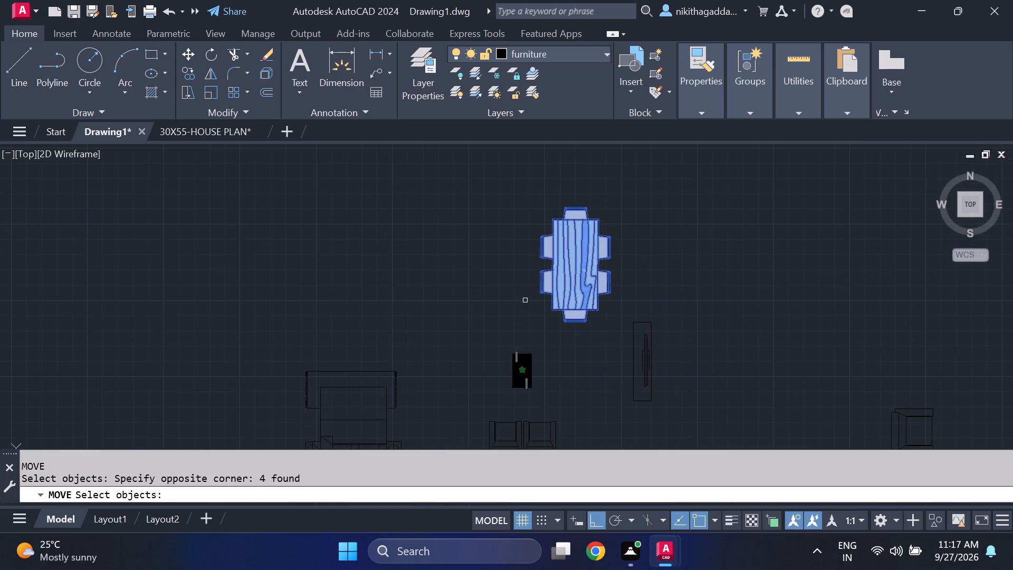
key("Return")
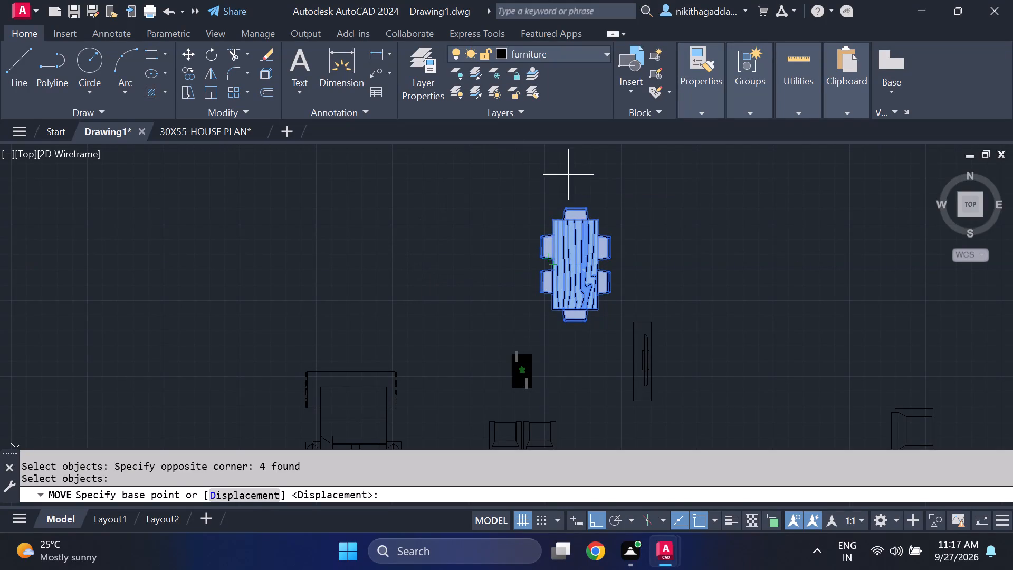
left_click(576, 207)
scroll(818, 234, "down", 2)
middle_click_drag(818, 234, 340, 297)
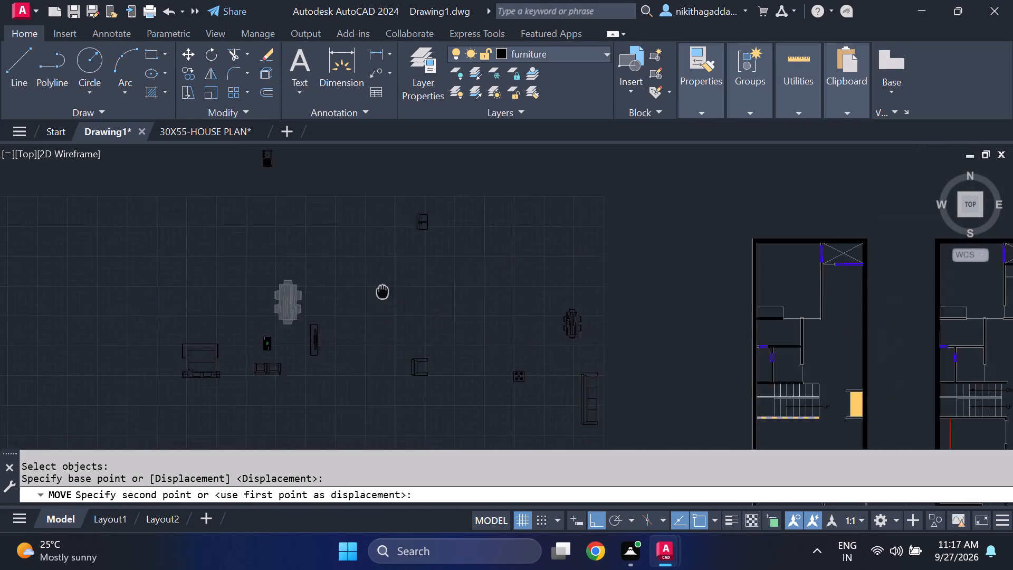
middle_click_drag(340, 297, 168, 304)
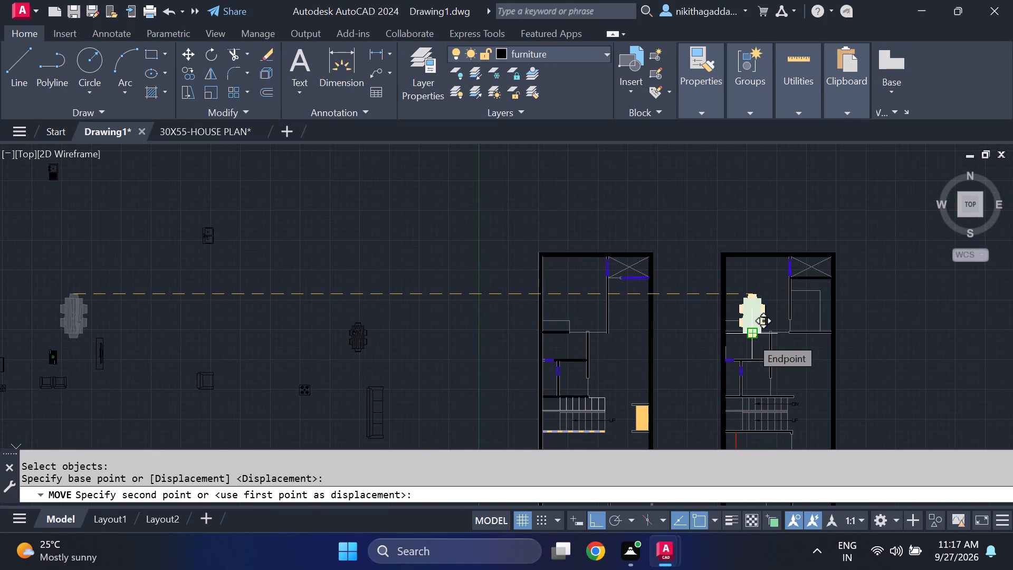
key("F8")
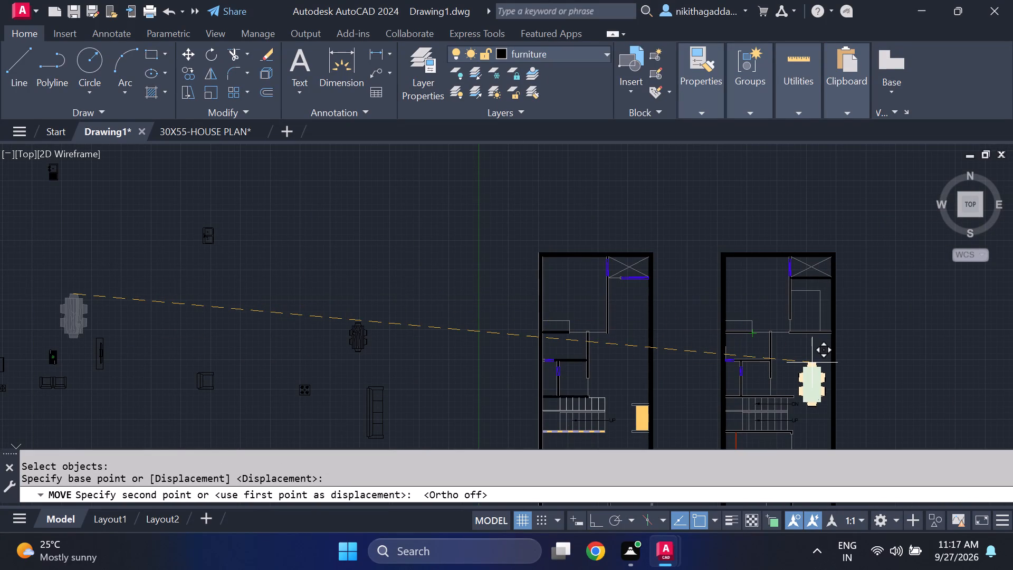
middle_click_drag(802, 362, 646, 363)
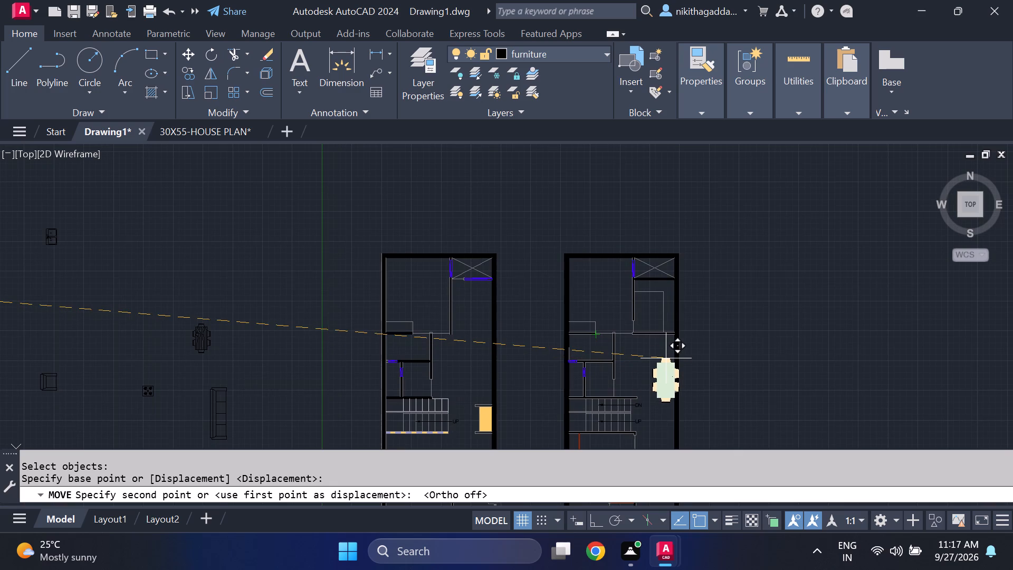
scroll(666, 358, "up", 2)
middle_click_drag(650, 356, 637, 348)
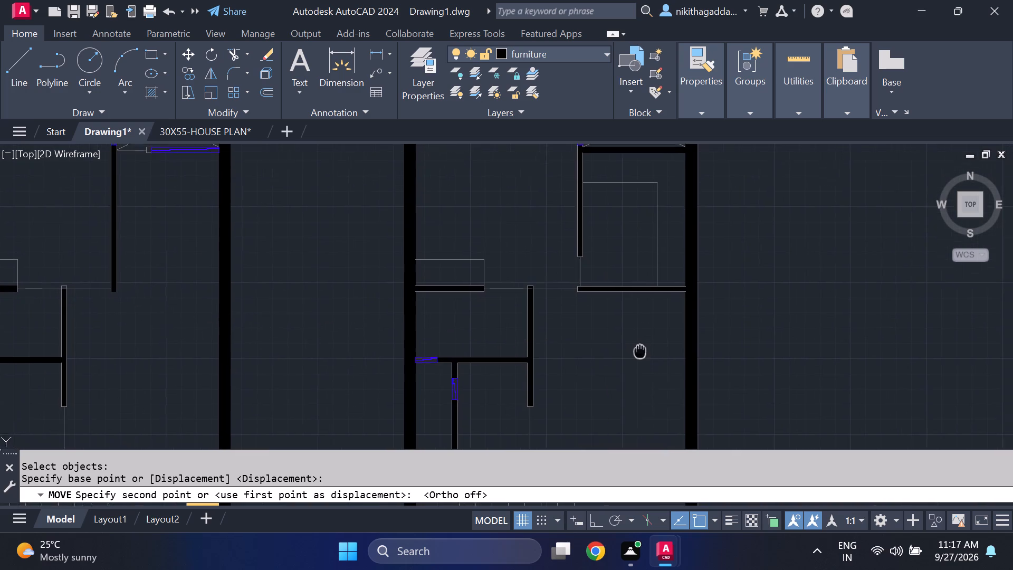
middle_click_drag(637, 348, 599, 308)
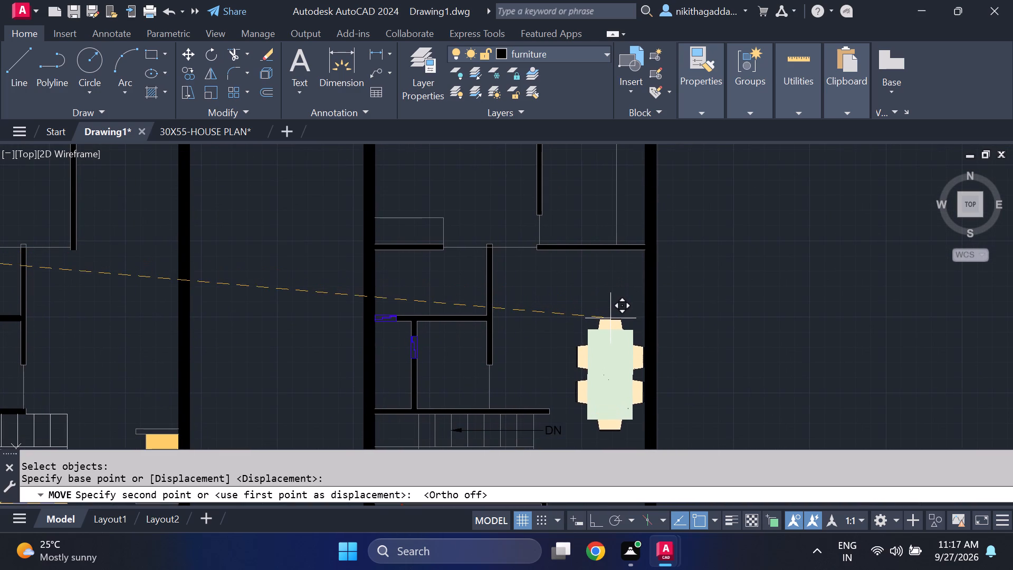
scroll(610, 320, "down", 1)
middle_click_drag(520, 335, 720, 288)
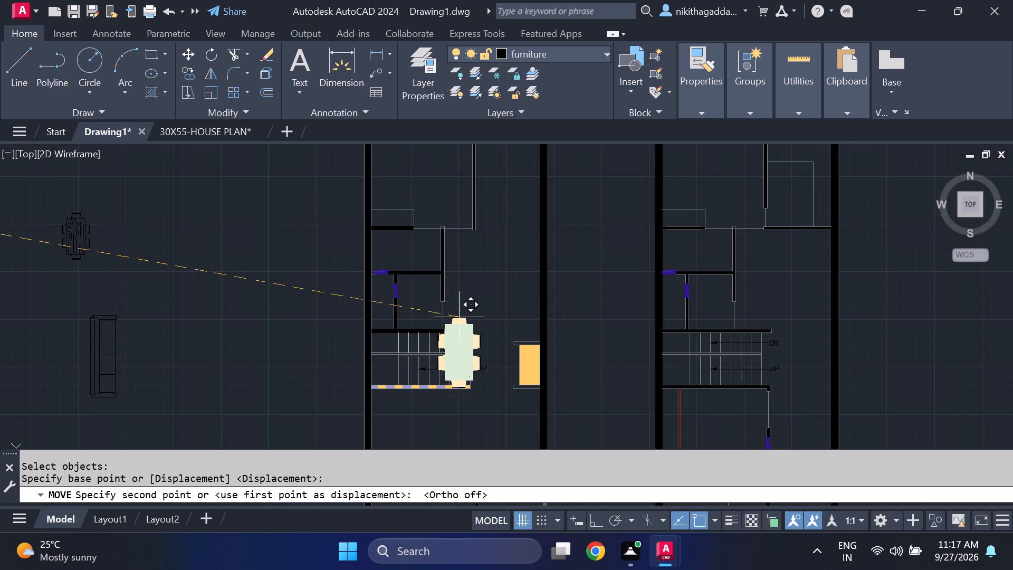
left_click(518, 253)
Erase the leftover unhatched dining set standing outside the floor plans, above the long sofa.
scroll(649, 286, "down", 2)
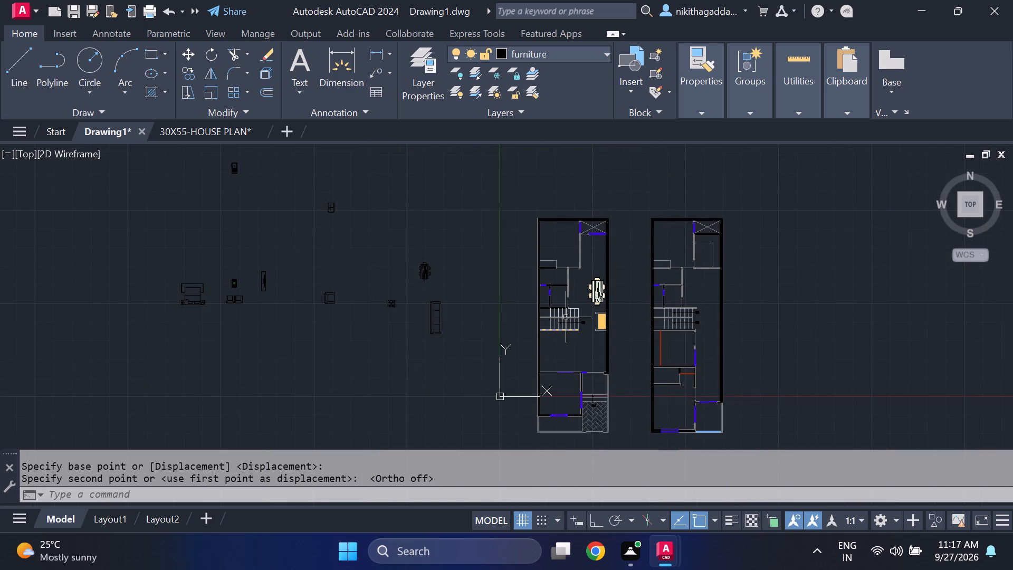
scroll(659, 259, "up", 2)
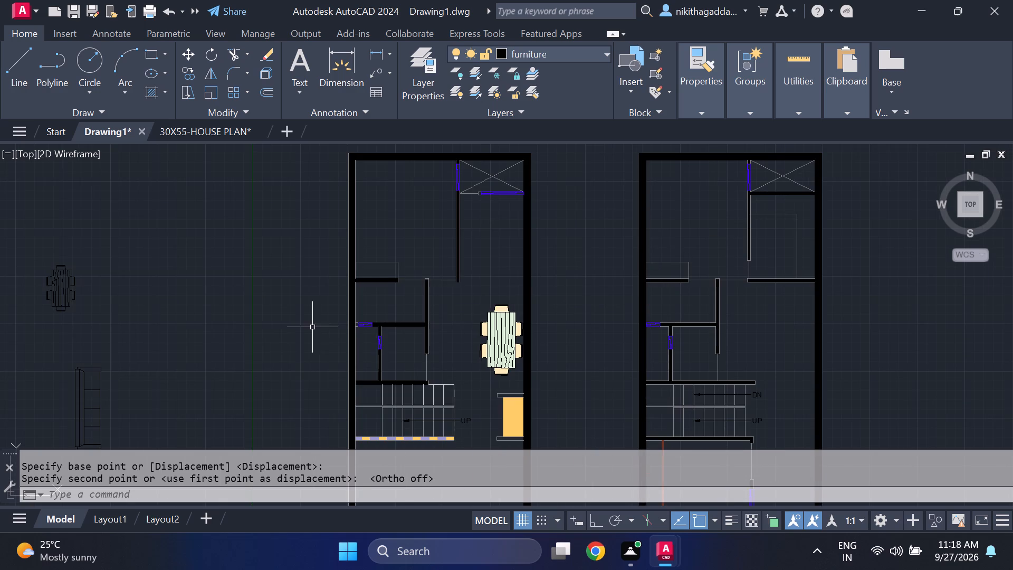
middle_click_drag(312, 327, 498, 281)
scroll(304, 244, "down", 2)
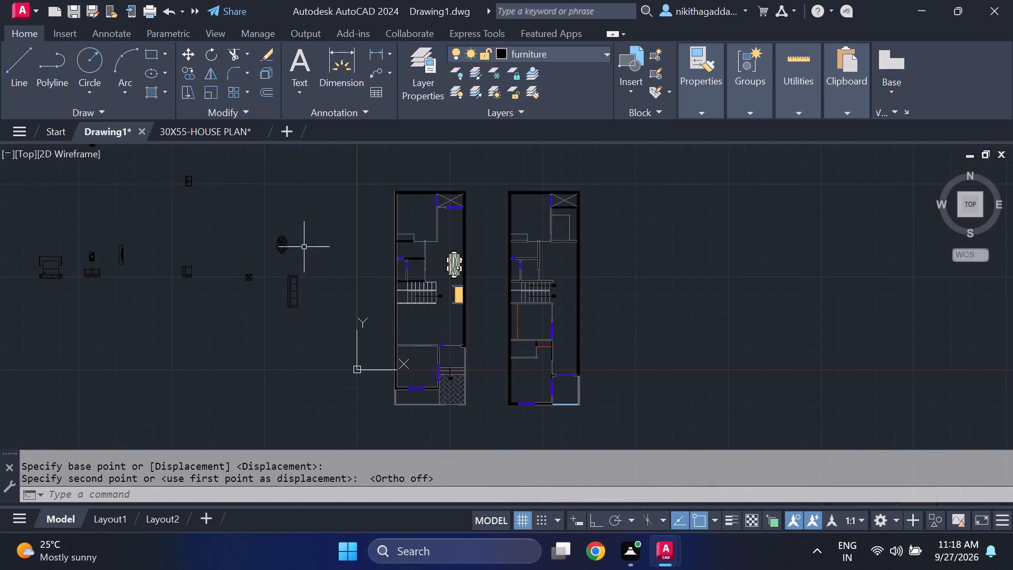
scroll(450, 249, "up", 1)
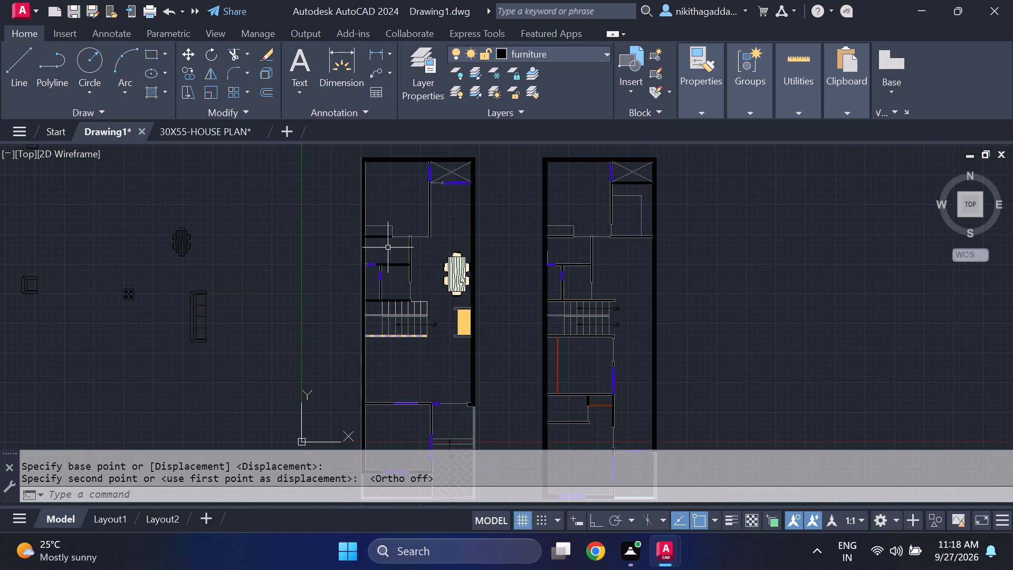
scroll(466, 240, "up", 2)
middle_click_drag(385, 243, 436, 312)
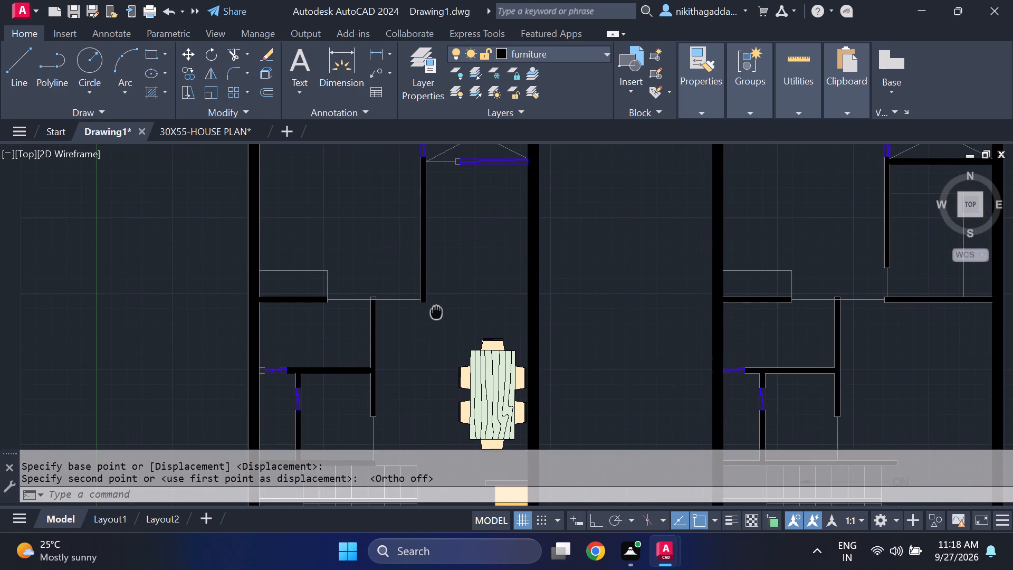
middle_click_drag(436, 312, 497, 201)
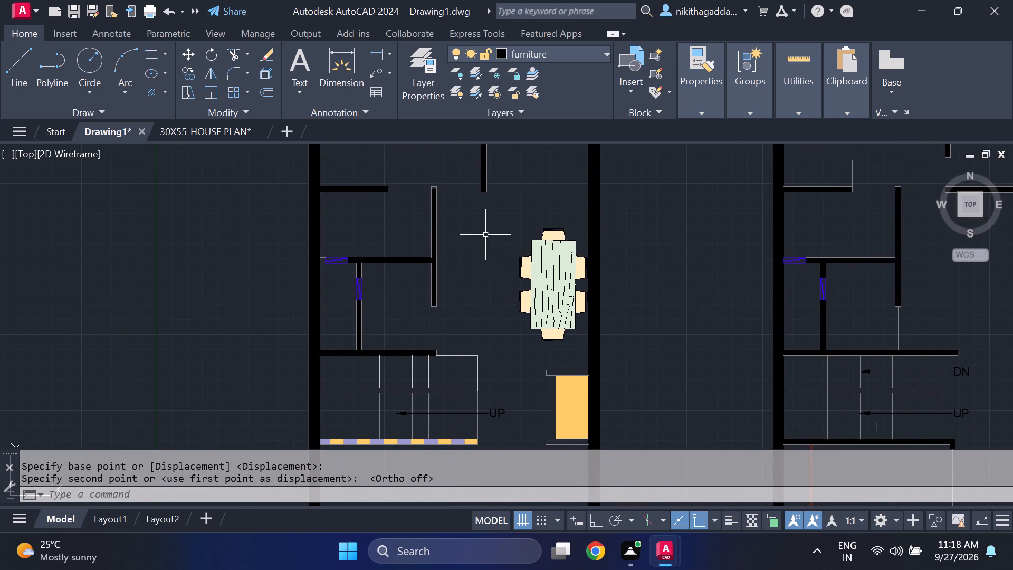
scroll(418, 312, "down", 2)
left_click(228, 246)
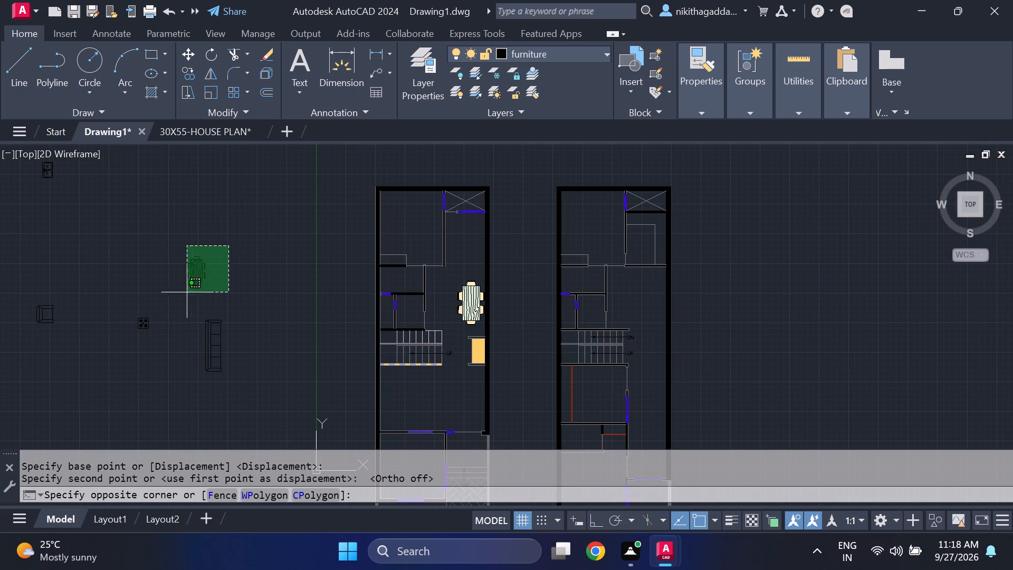
left_click(184, 293)
key("Delete")
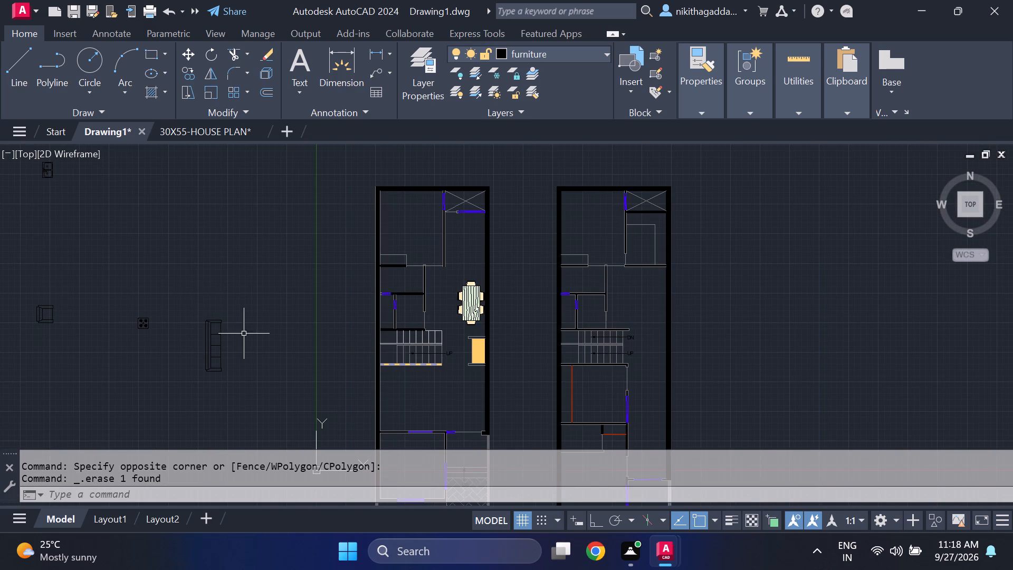
Copy the double bed with its side tables into the empty space to its left.
middle_click_drag(244, 335, 478, 392)
middle_click(481, 396)
middle_click_drag(291, 331, 548, 250)
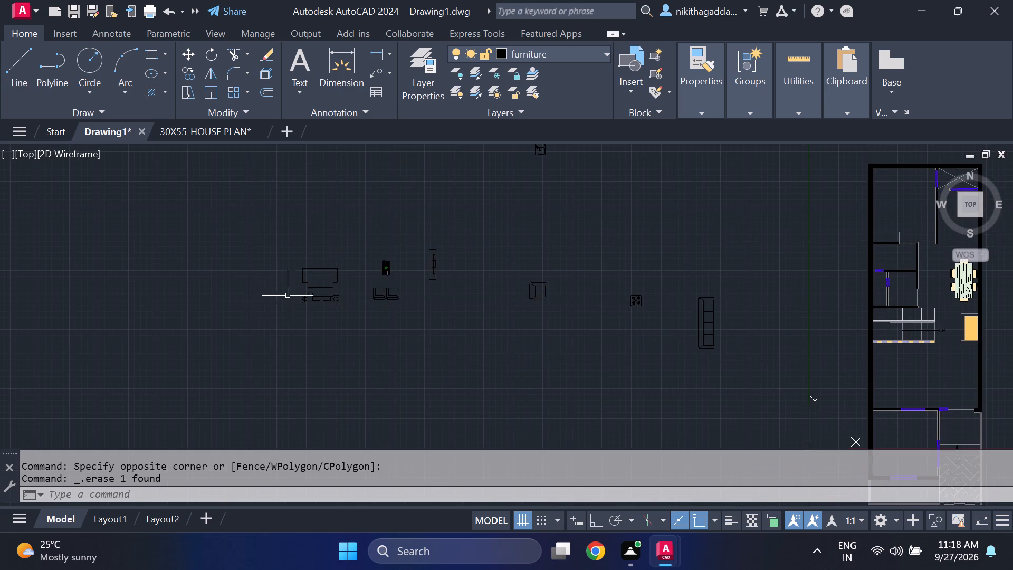
scroll(293, 294, "up", 2)
left_click(416, 204)
left_click(239, 369)
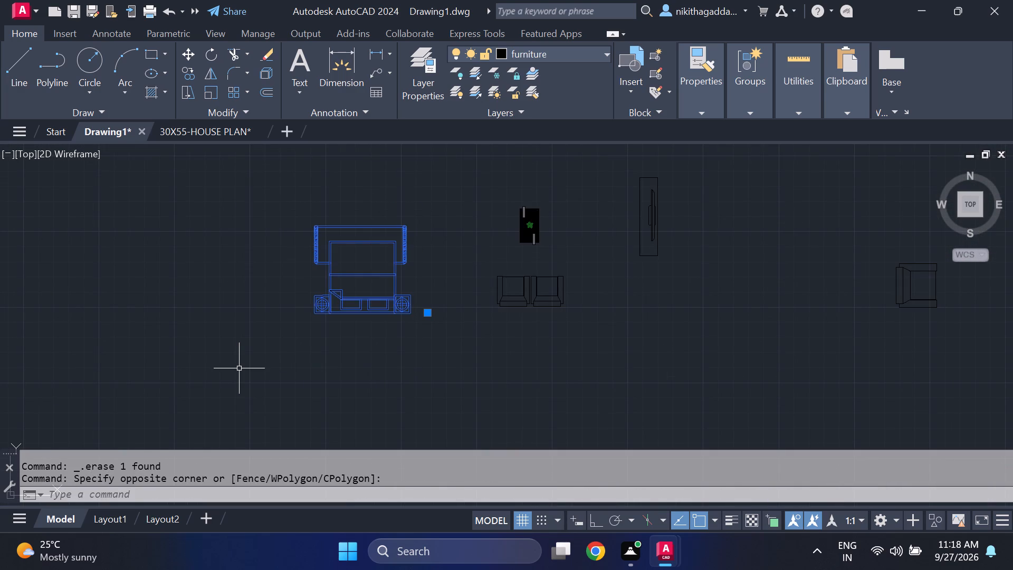
type("CO")
key("Return")
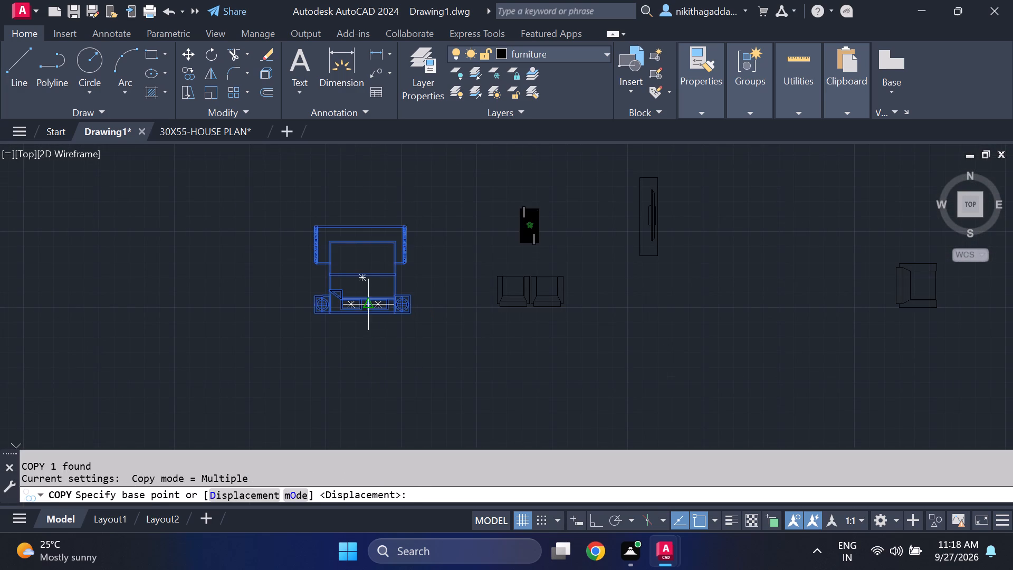
left_click(368, 279)
left_click(196, 293)
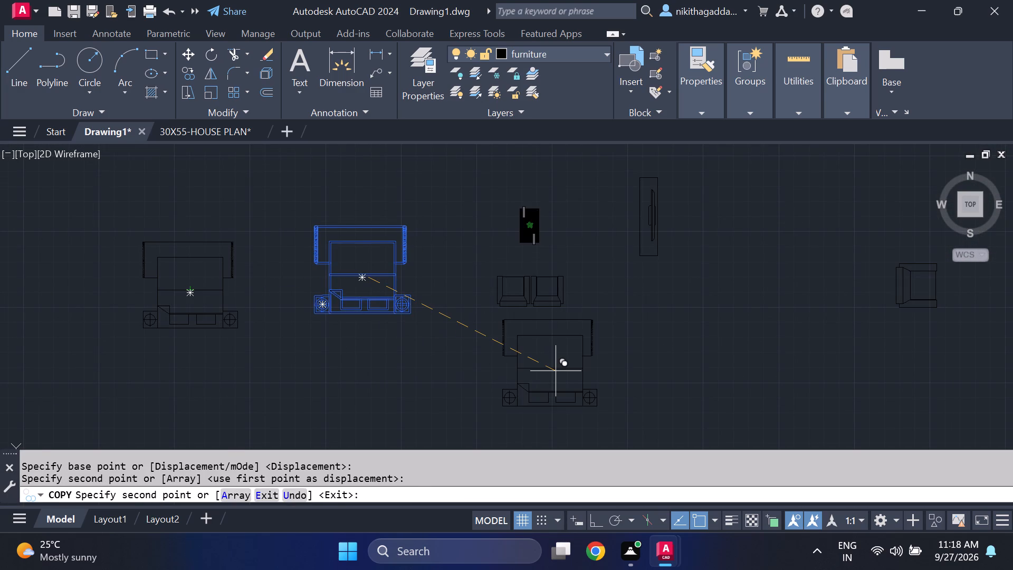
key("Escape")
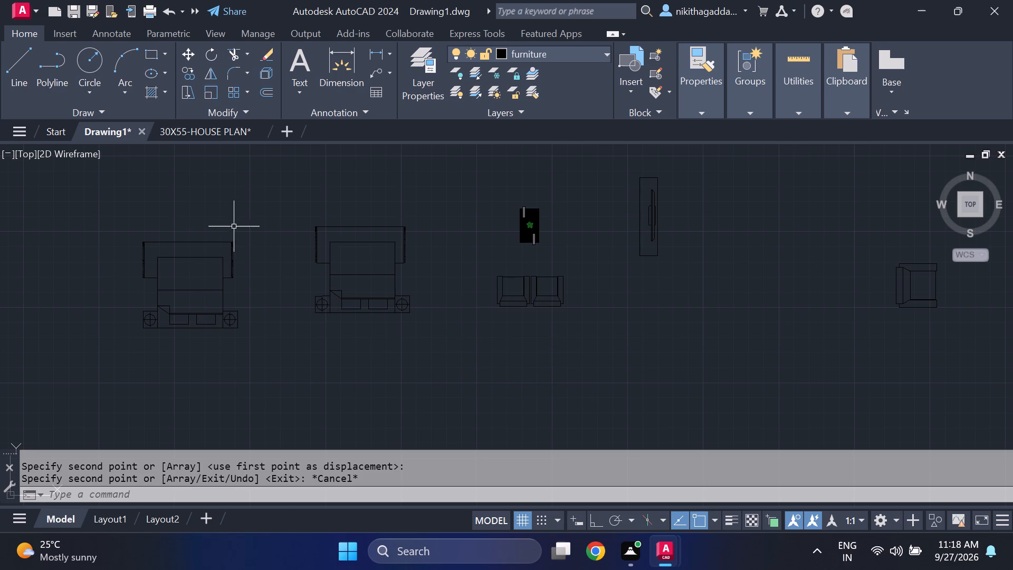
Rotate the copied bed 90° about the middle of the mattress so its pillows face right.
left_click(235, 222)
left_click(46, 358)
type("RO")
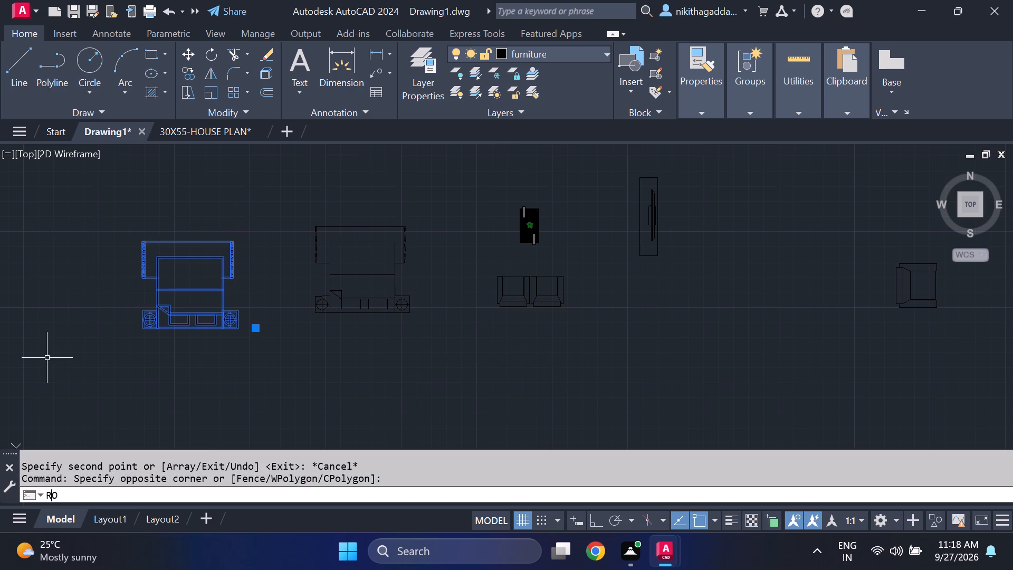
key("Return")
left_click(188, 289)
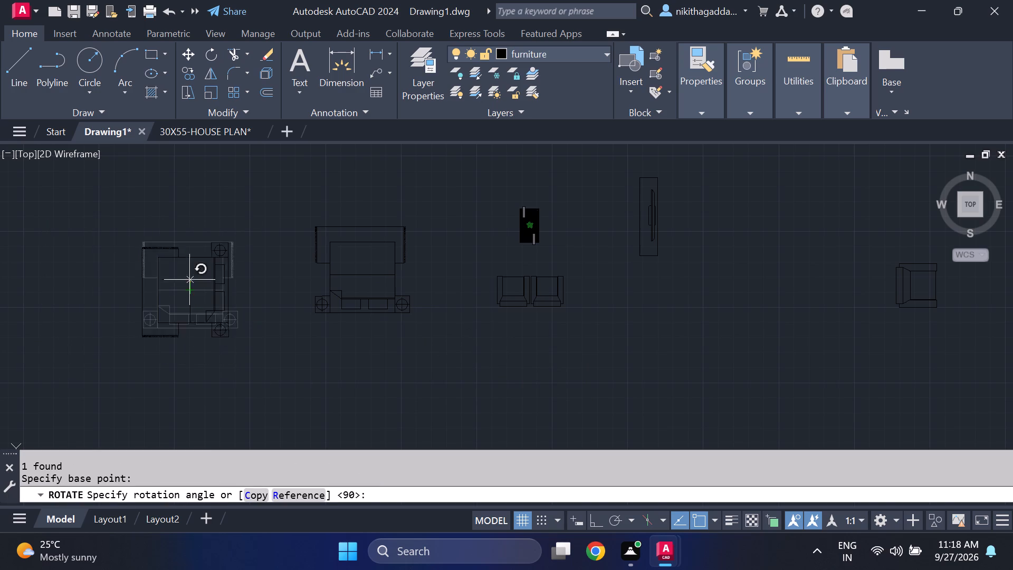
left_click(196, 158)
Copy the rotated bed by its upper-right corner into the top-left bedroom of the plan containing the dining set, against the inner wall.
left_click(254, 208)
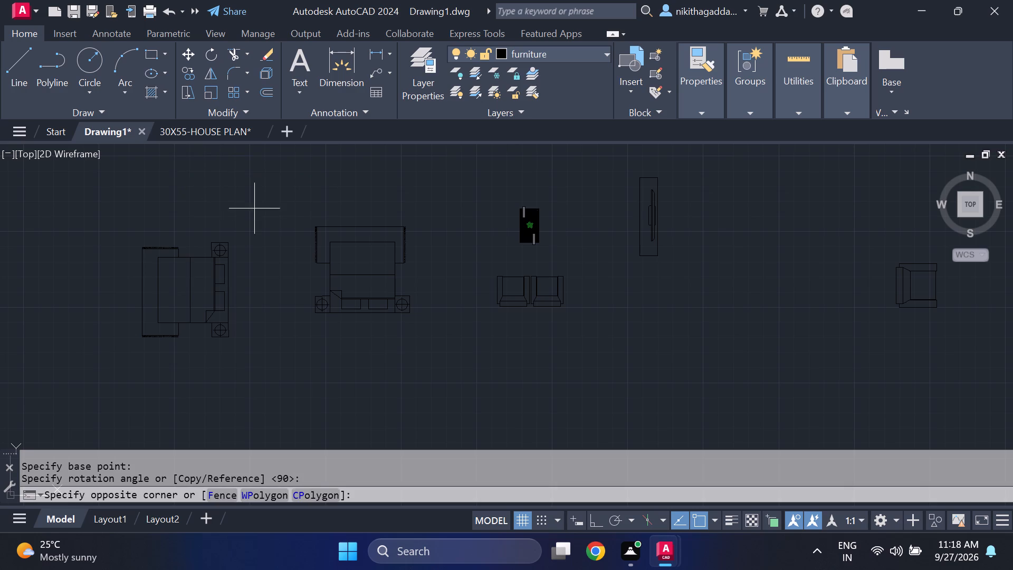
left_click(82, 377)
type("CO")
key("Return")
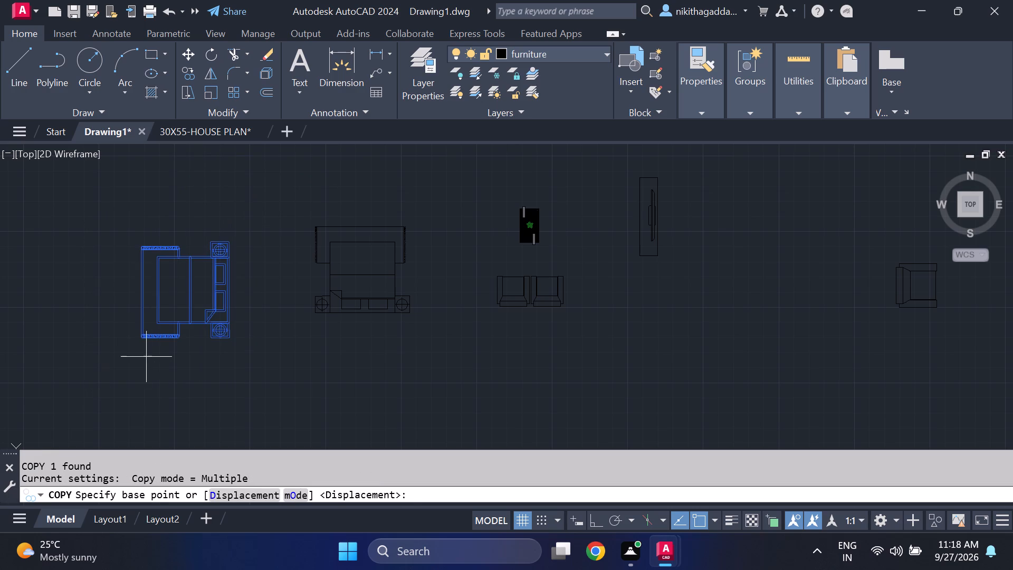
left_click(233, 240)
scroll(697, 158, "down", 1)
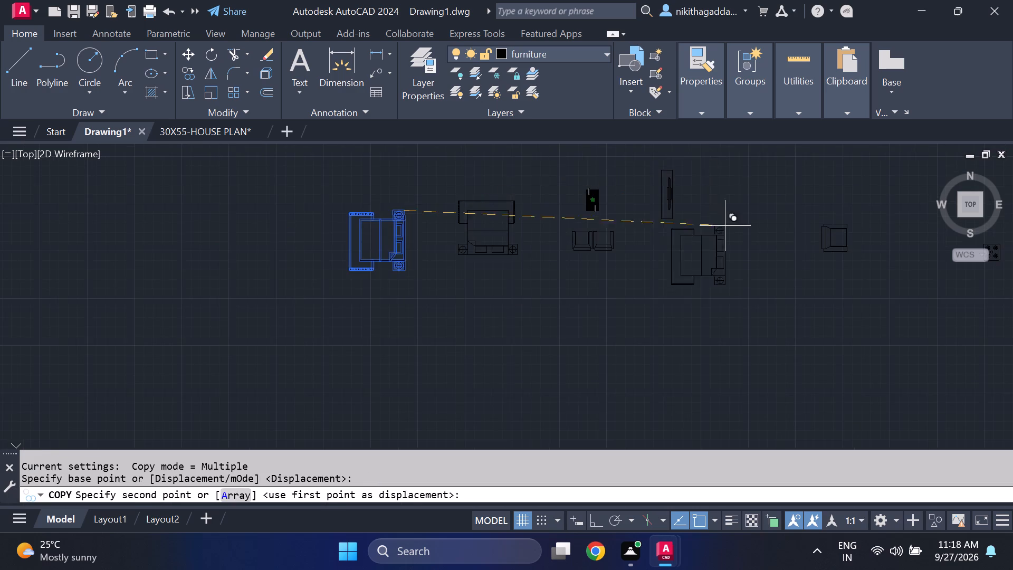
middle_click_drag(734, 244, 0, 437)
scroll(688, 251, "up", 2)
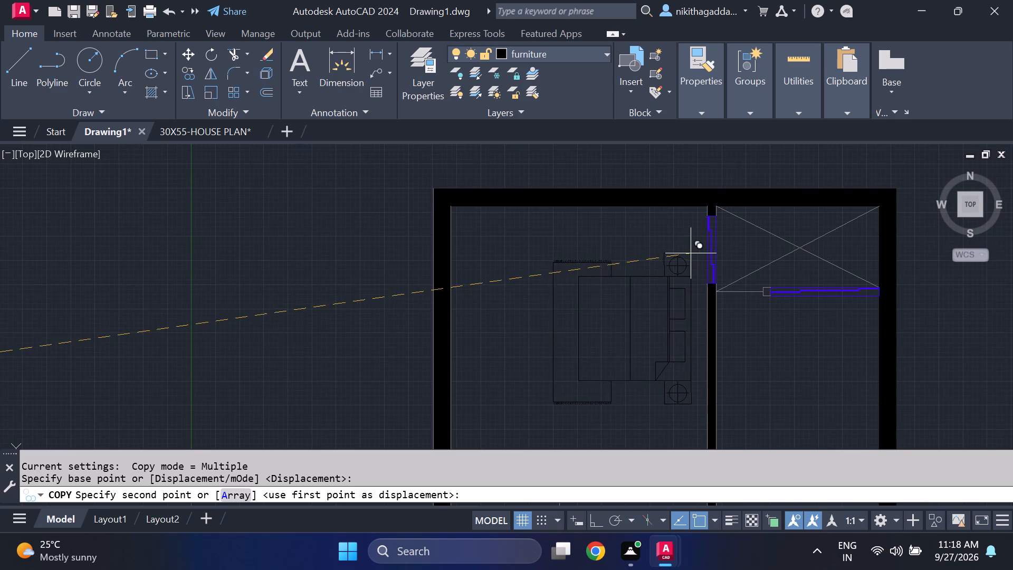
middle_click_drag(691, 251, 636, 281)
middle_click(632, 282)
left_click(648, 235)
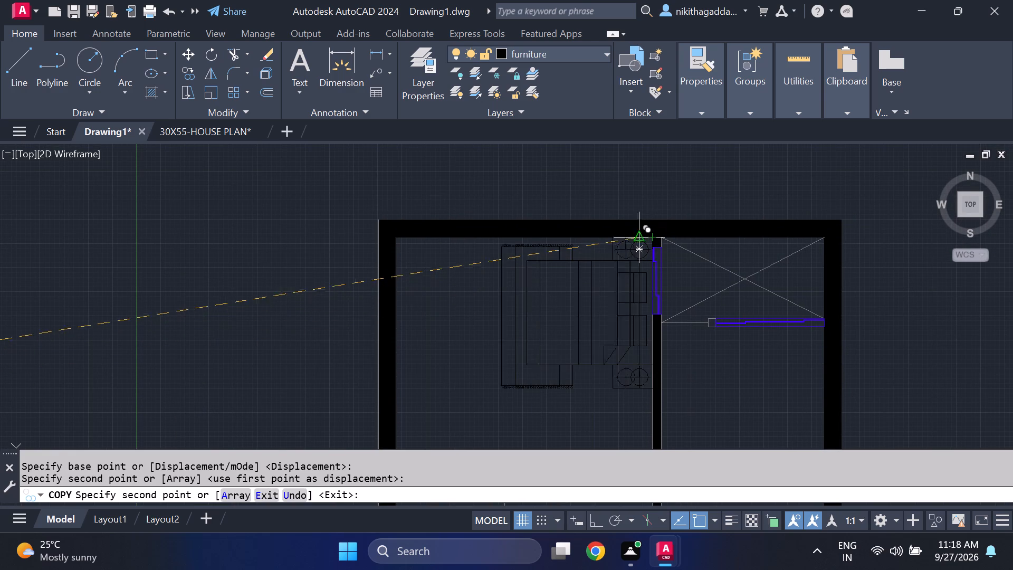
Place a second copy of the bed in the matching top-left bedroom of the right floor plan, against its inner wall, and finish copying.
middle_click_drag(792, 262, 276, 287)
middle_click_drag(737, 250, 677, 195)
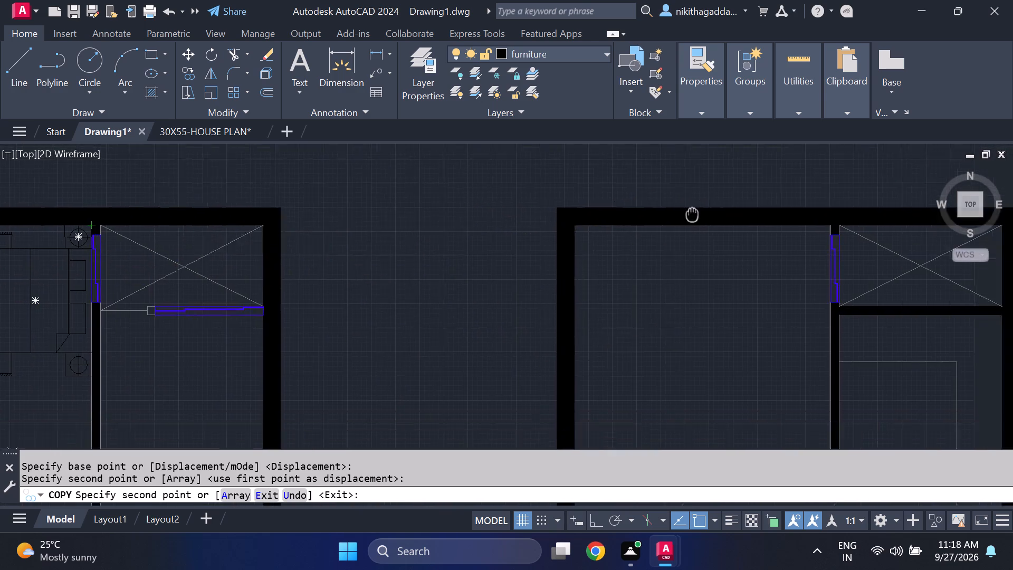
middle_click_drag(677, 195, 642, 146)
scroll(642, 195, "down", 2)
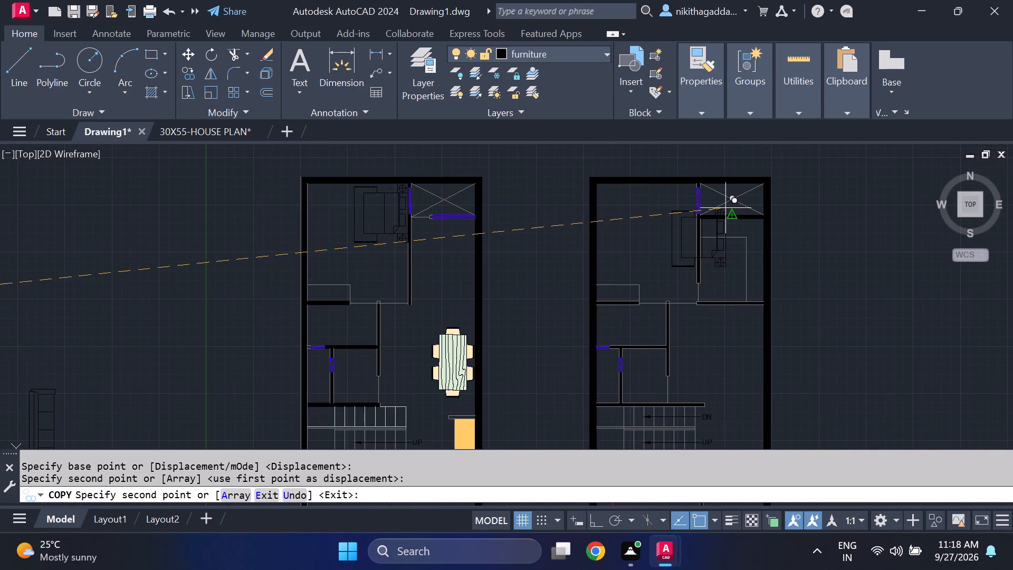
middle_click_drag(725, 208, 708, 256)
scroll(688, 242, "up", 2)
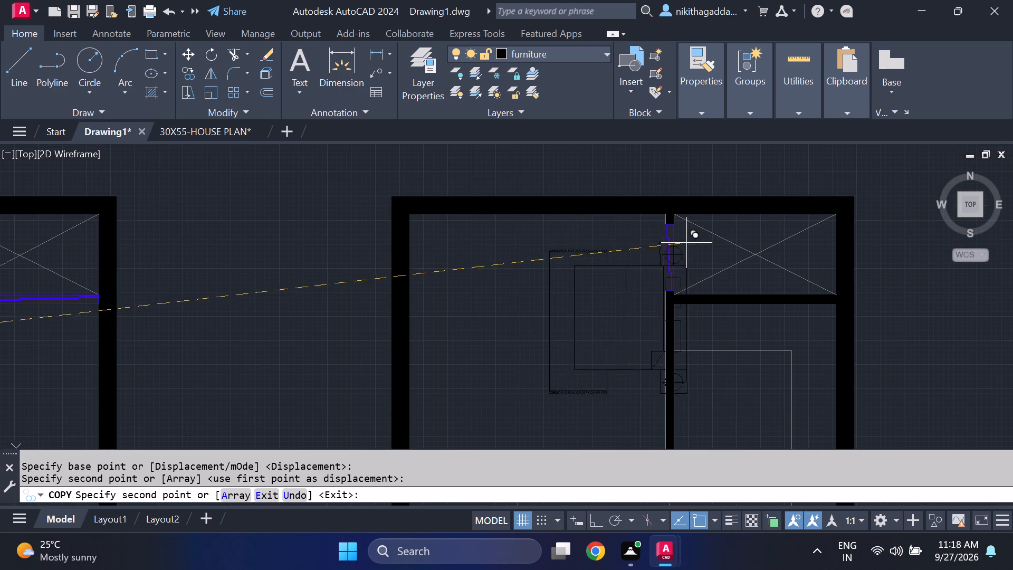
left_click(661, 213)
scroll(503, 283, "down", 2)
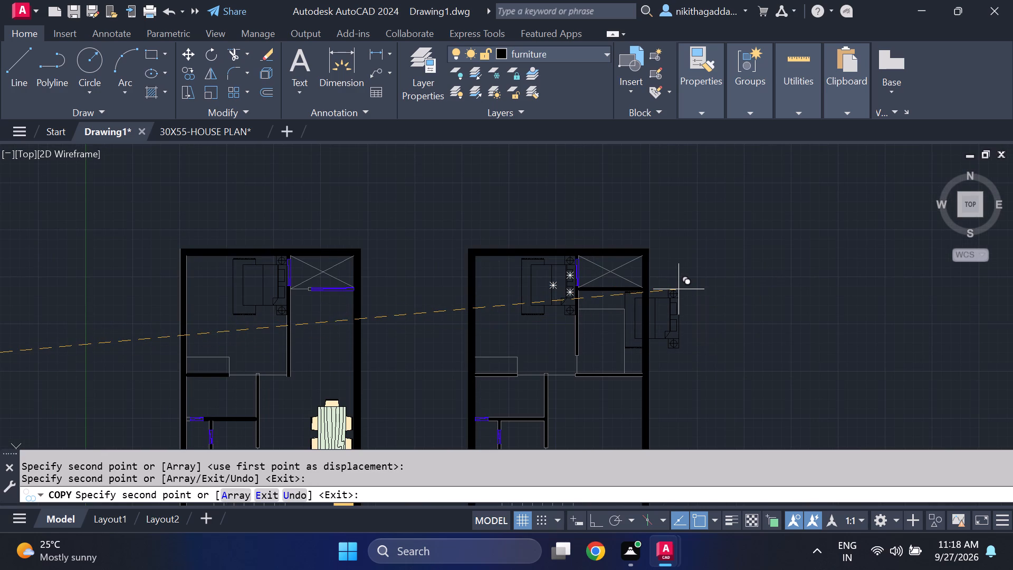
key("Escape")
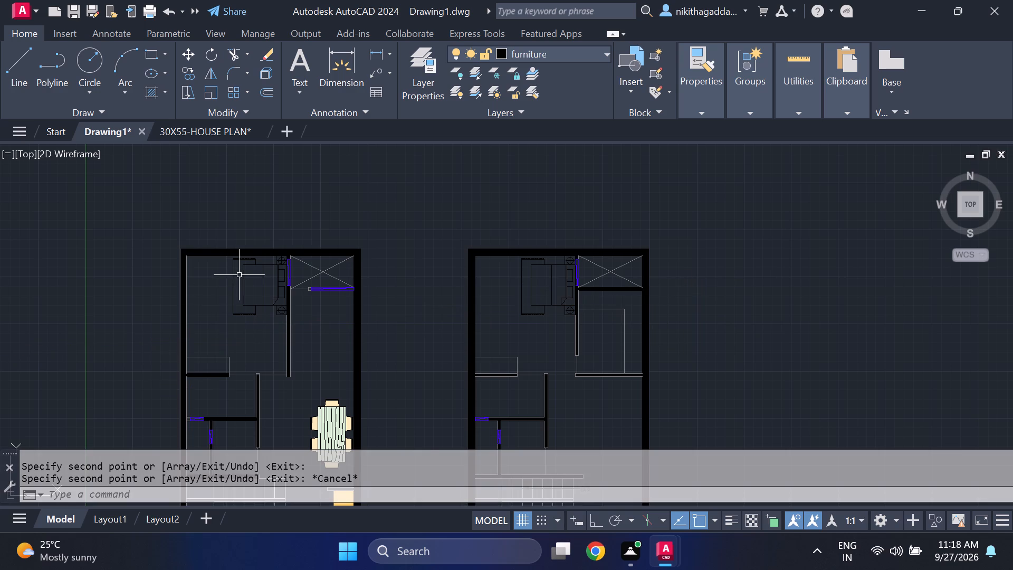
Move the bed in the left floor plan slightly left, leaving a small gap to the inner wall.
scroll(239, 274, "up", 2)
left_click(319, 246)
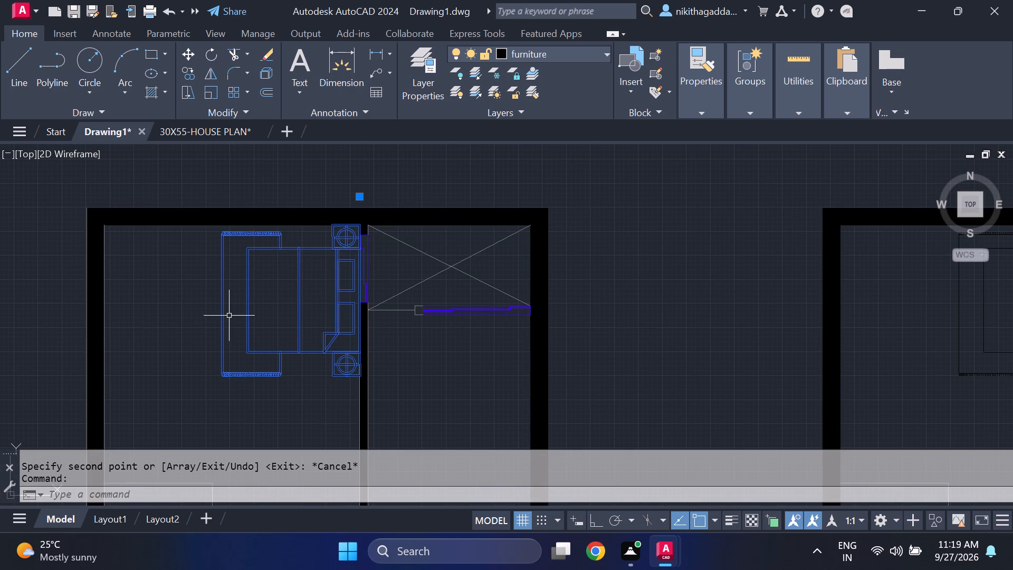
key("m")
key("Return")
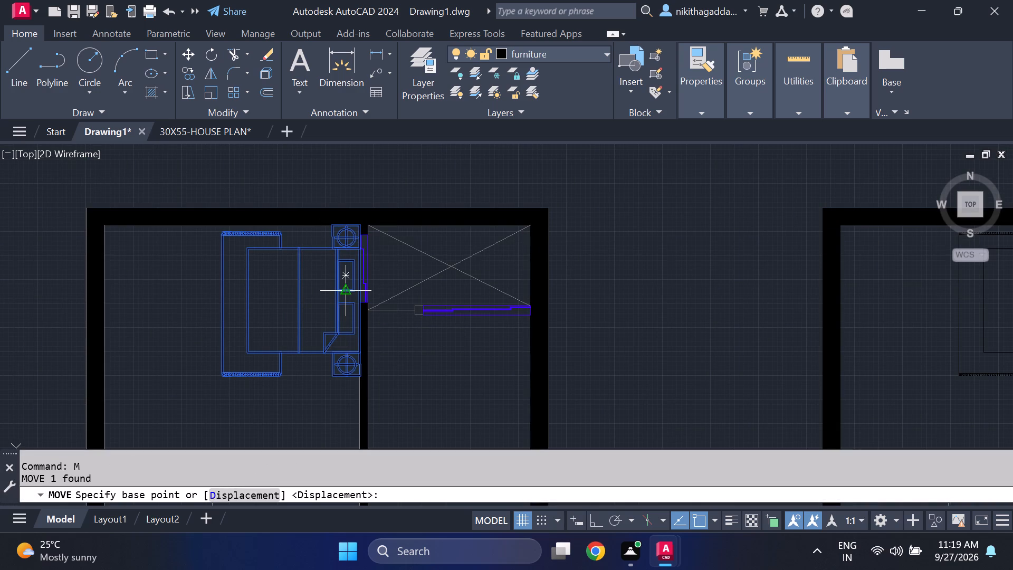
left_click(354, 284)
scroll(337, 290, "up", 2)
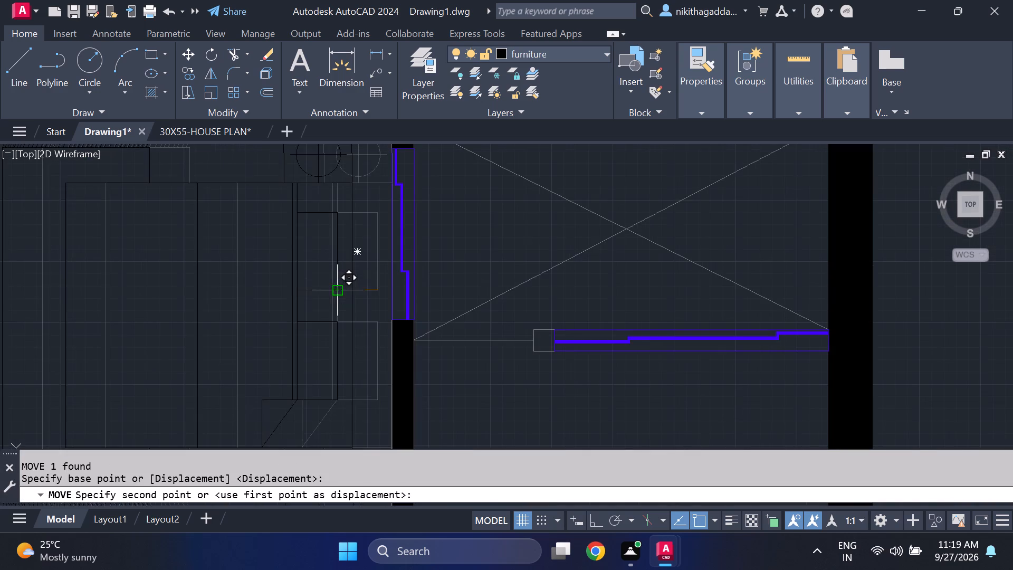
left_click(369, 287)
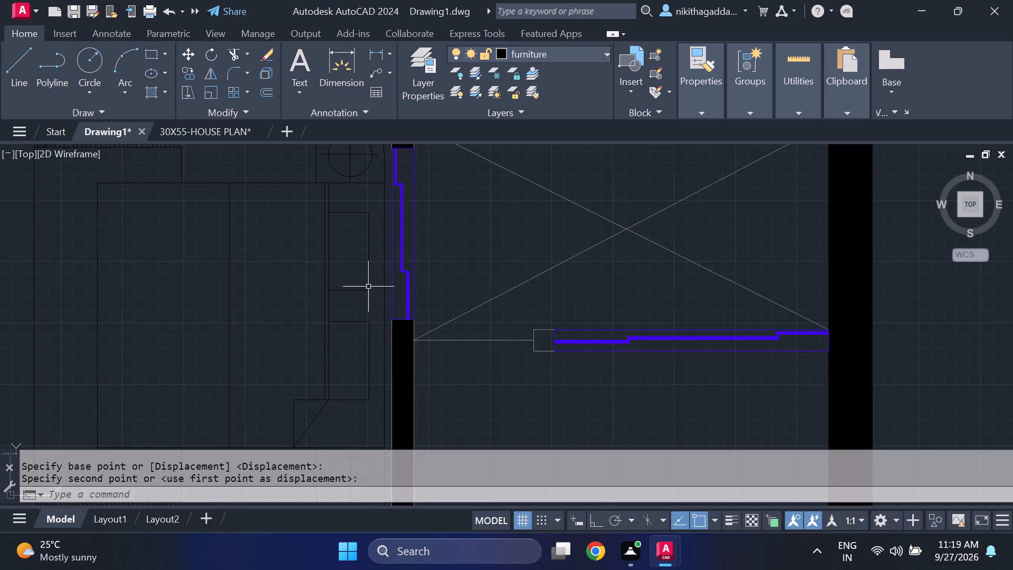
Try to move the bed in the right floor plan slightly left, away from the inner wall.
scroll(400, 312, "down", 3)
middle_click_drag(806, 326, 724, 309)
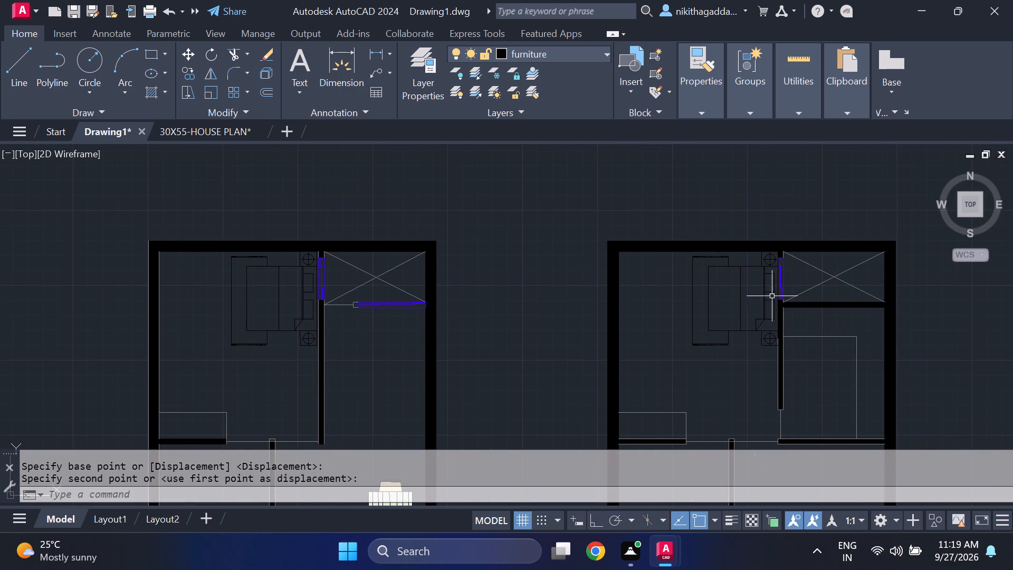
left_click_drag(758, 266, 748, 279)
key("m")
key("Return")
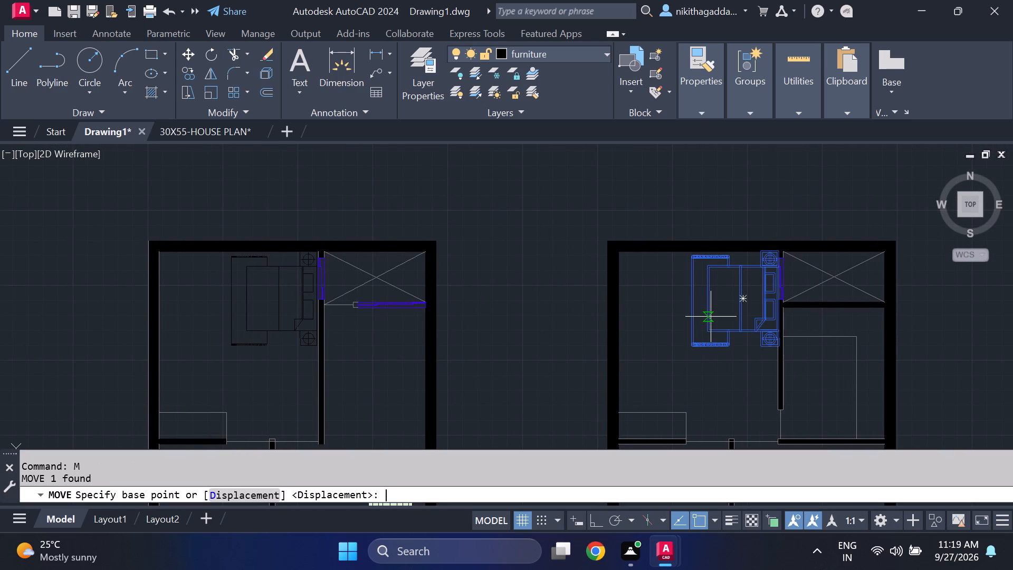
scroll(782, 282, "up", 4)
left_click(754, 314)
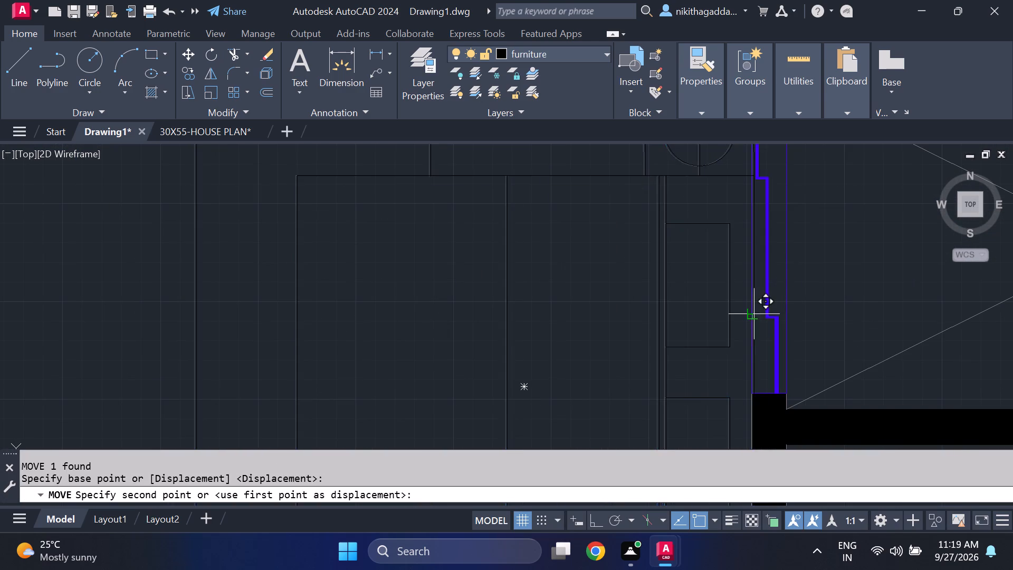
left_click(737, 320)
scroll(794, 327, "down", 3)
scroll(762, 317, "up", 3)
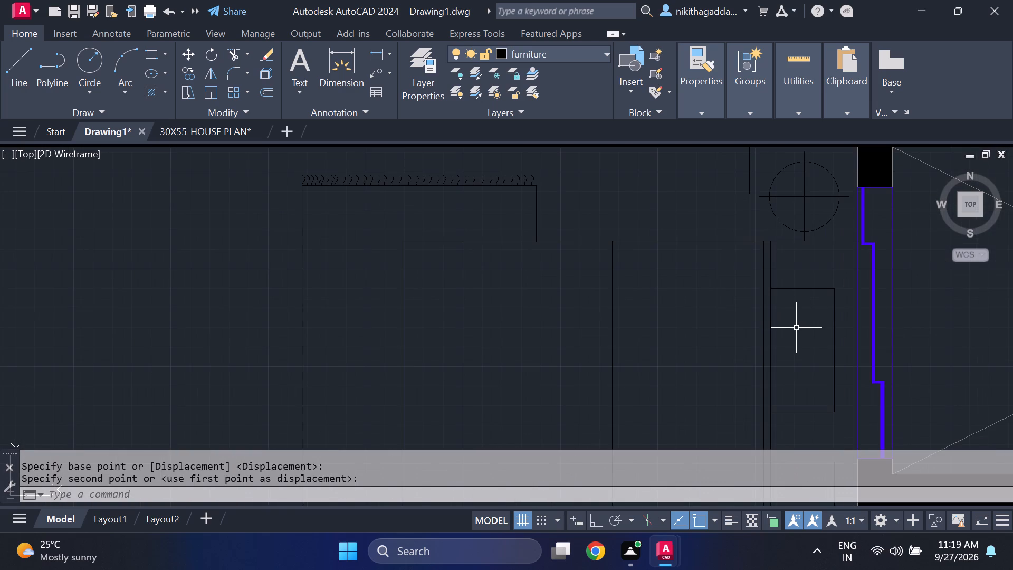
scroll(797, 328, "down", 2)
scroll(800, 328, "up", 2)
Move the right floor plan's bed slightly left and down, leaving a small gap to the inner wall.
left_click(800, 328)
left_click(742, 340)
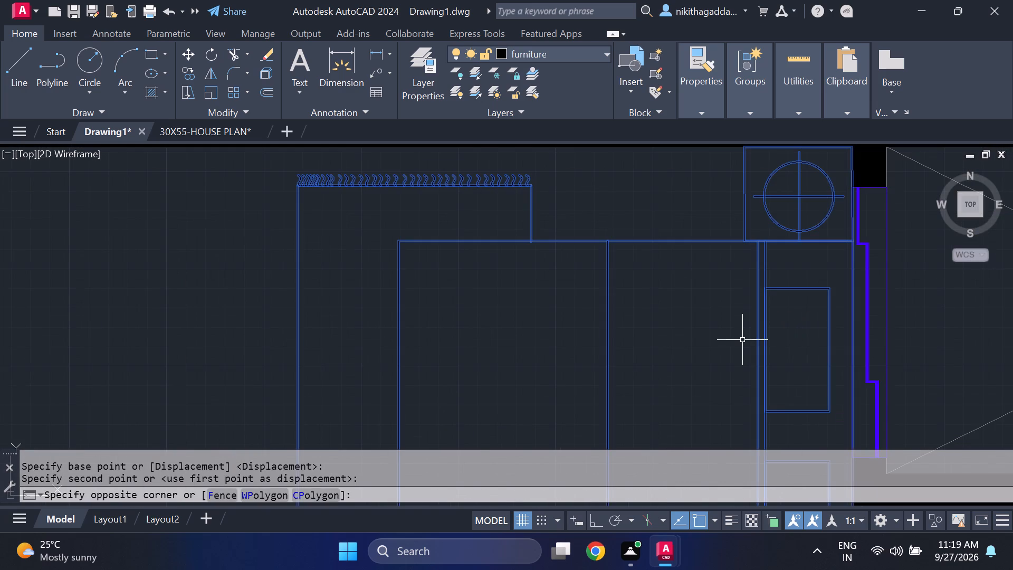
key("m")
key("Return")
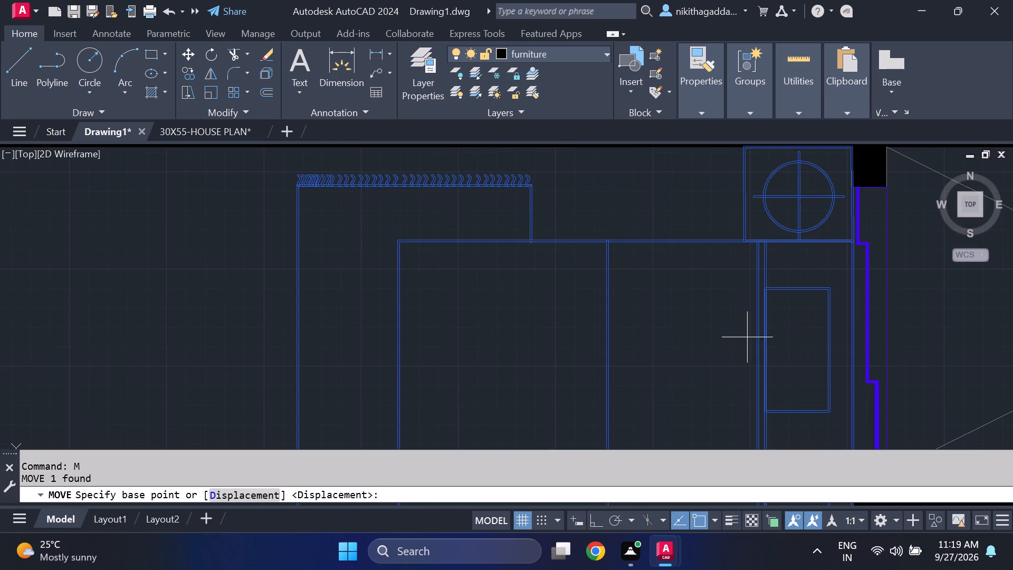
scroll(840, 261, "up", 2)
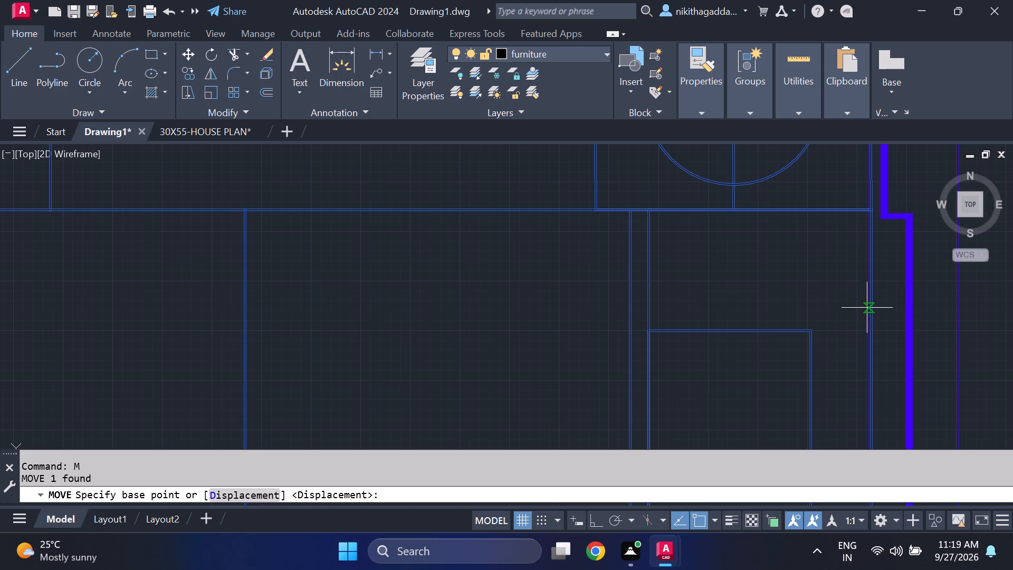
left_click(870, 345)
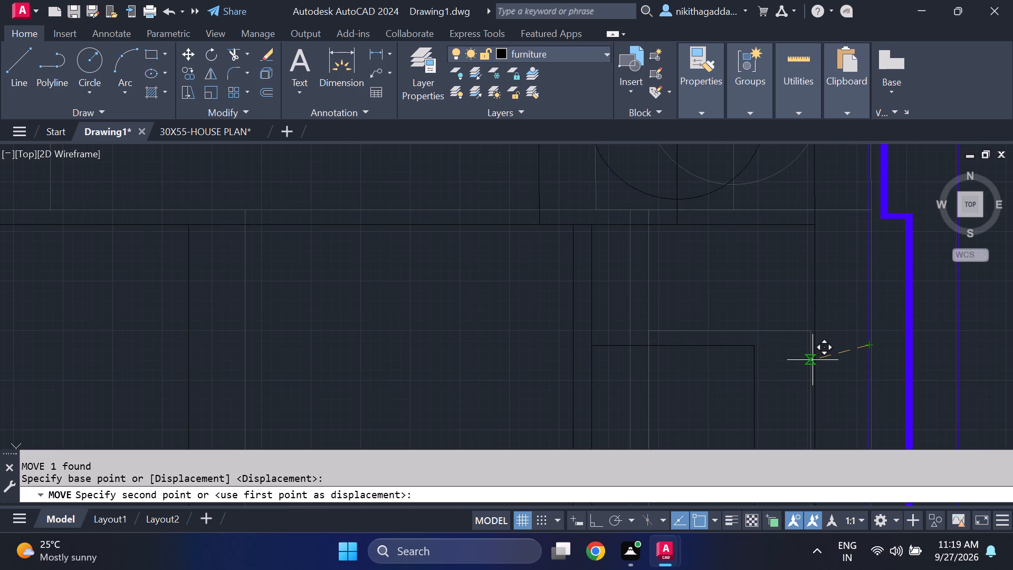
left_click(842, 367)
Mirror the TV unit outside the floor plans about a vertical line to its right, with Ortho on, keeping the original.
scroll(836, 364, "down", 4)
middle_click_drag(756, 396, 736, 355)
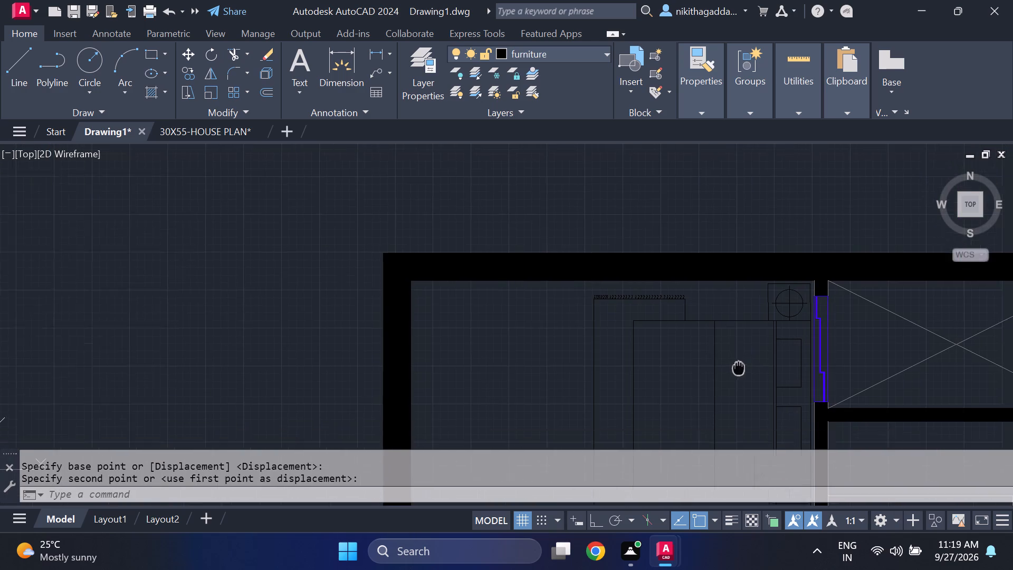
middle_click_drag(736, 355, 731, 339)
scroll(722, 327, "down", 3)
middle_click_drag(708, 376, 692, 248)
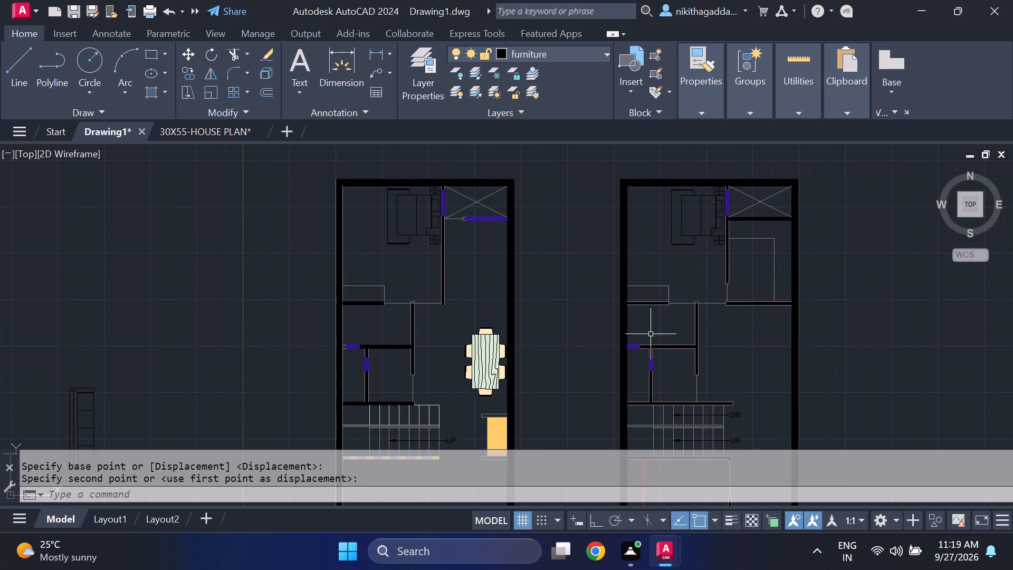
scroll(655, 356, "down", 1)
middle_click_drag(643, 363, 658, 239)
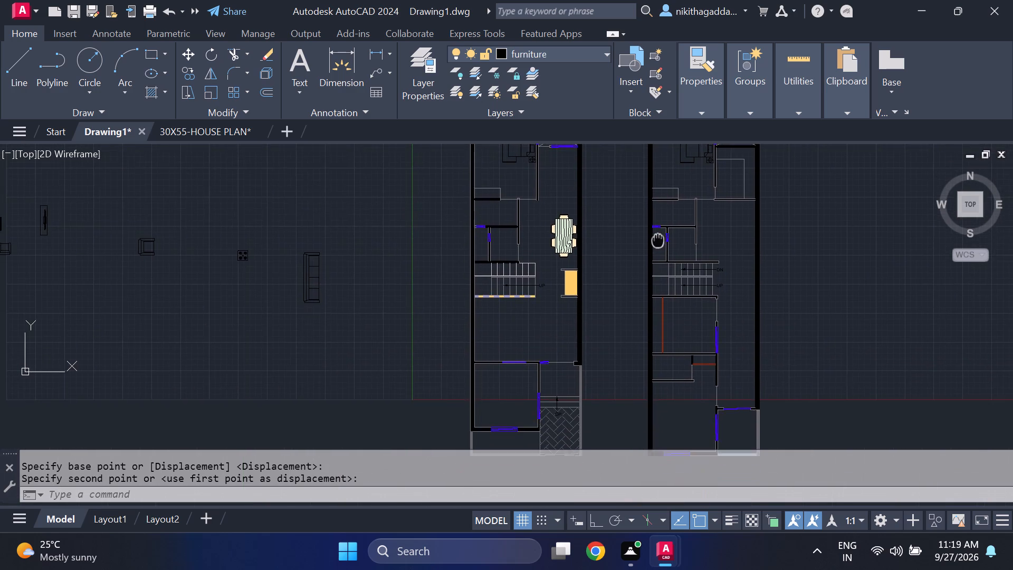
middle_click_drag(658, 239, 671, 319)
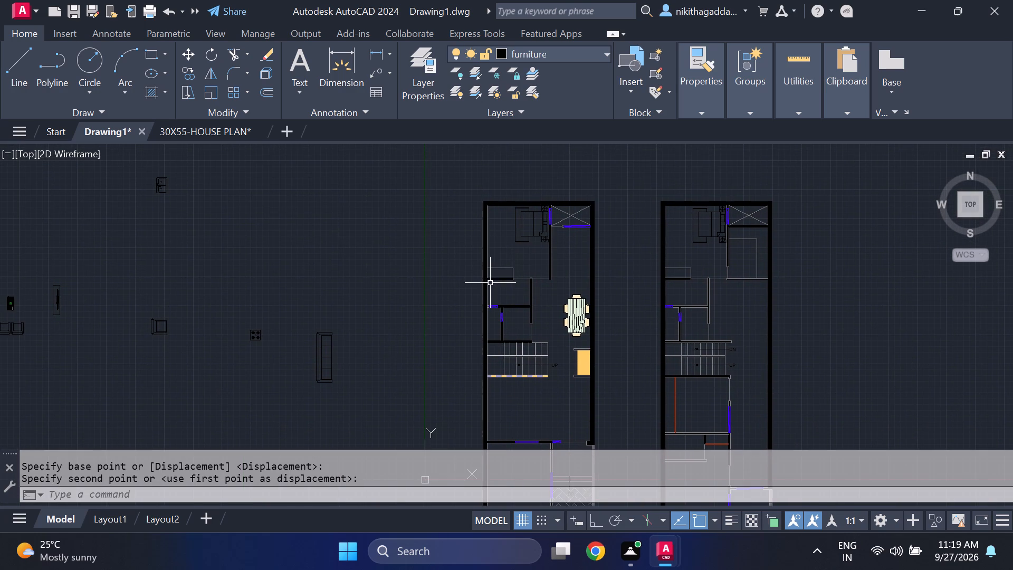
middle_click_drag(340, 306, 511, 280)
scroll(222, 269, "up", 1)
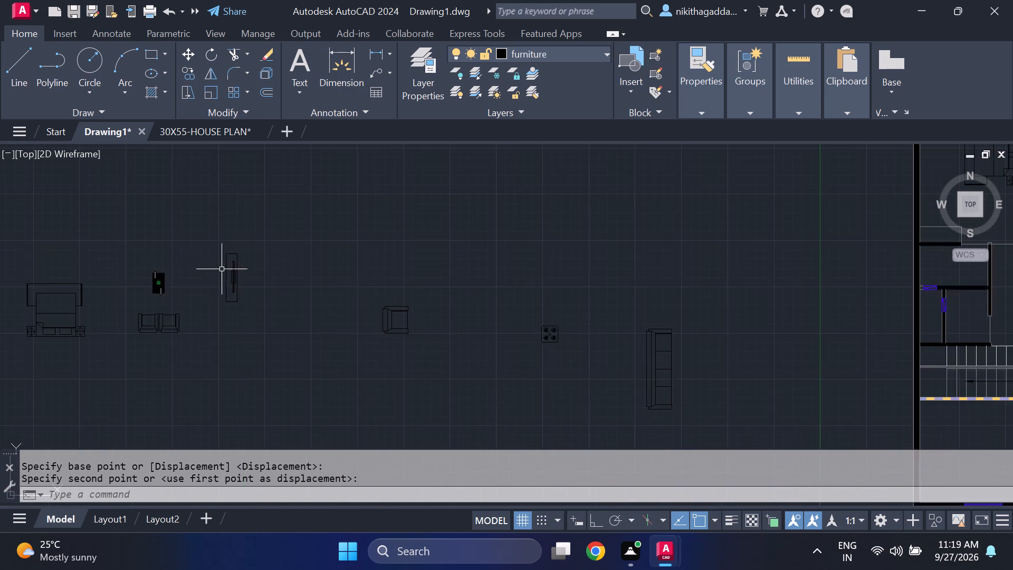
scroll(222, 269, "up", 2)
left_click(291, 221)
left_click(205, 378)
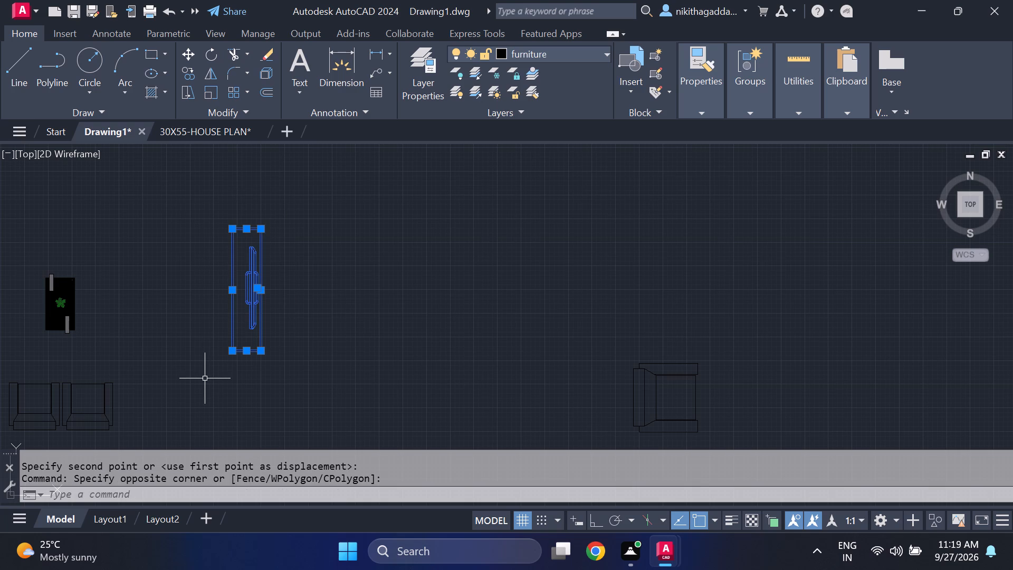
type("MI")
key("Return")
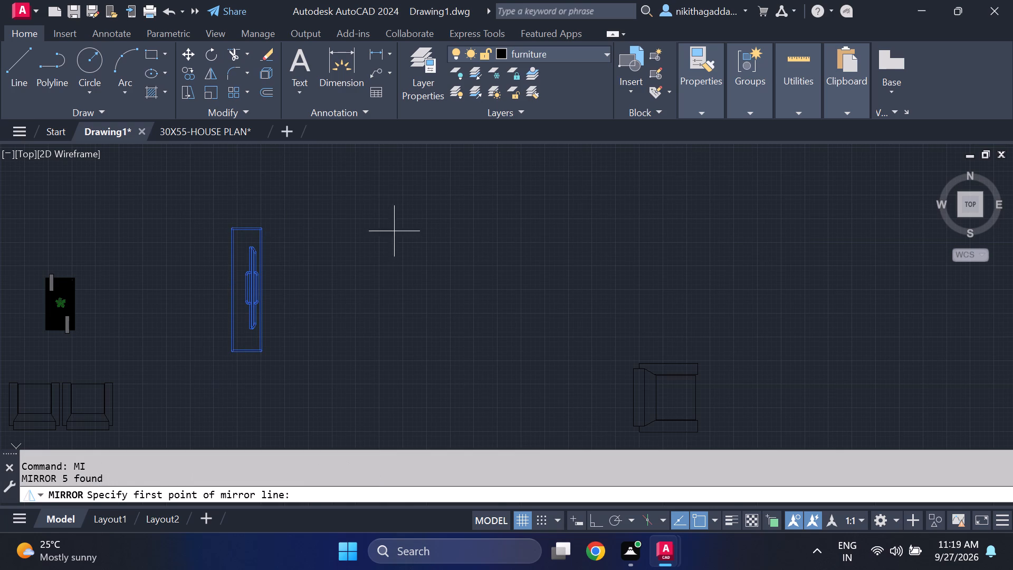
left_click(380, 184)
key("F8")
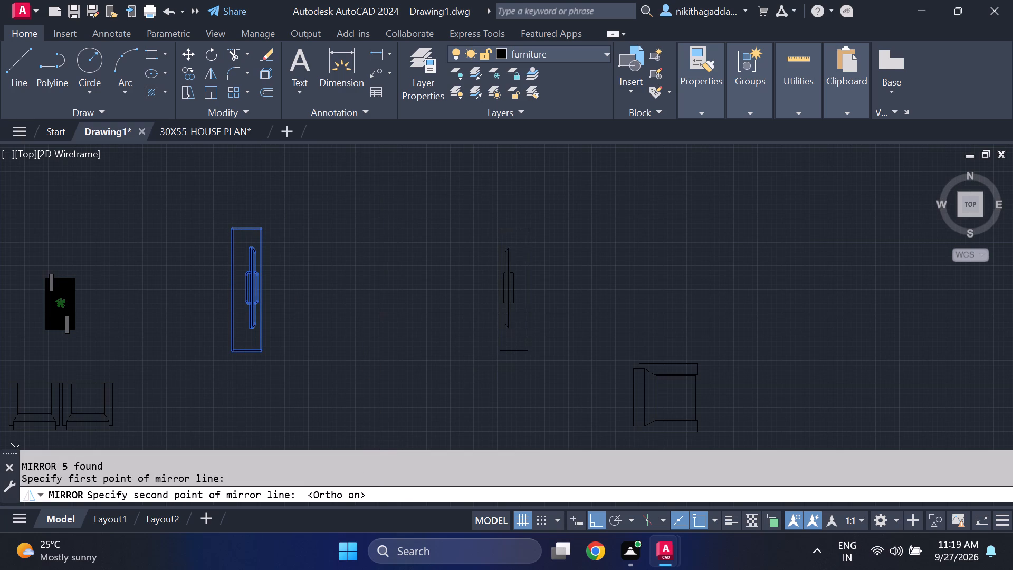
left_click(385, 451)
type("NO")
key("Return")
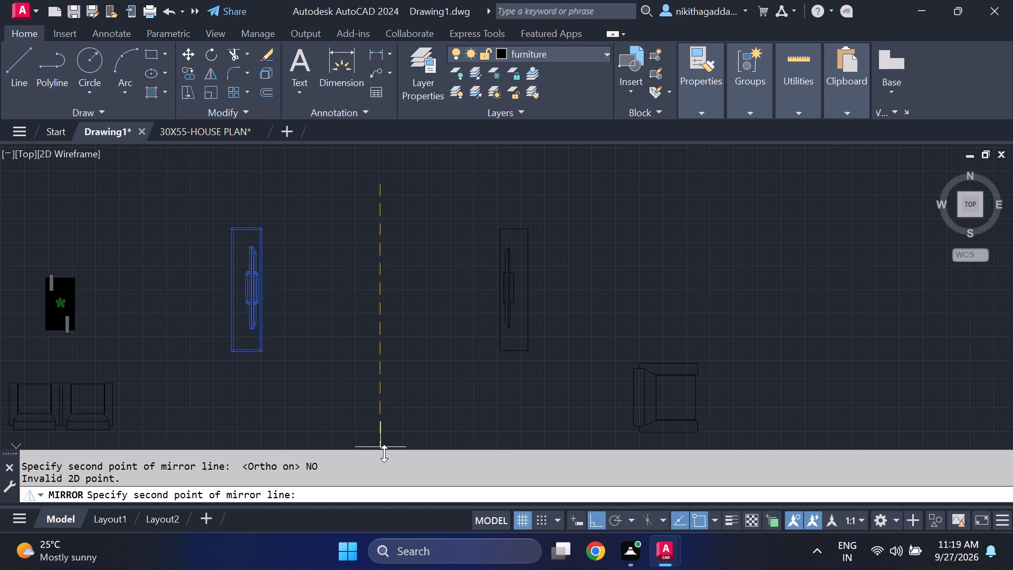
middle_click_drag(381, 382, 377, 324)
left_click(353, 405)
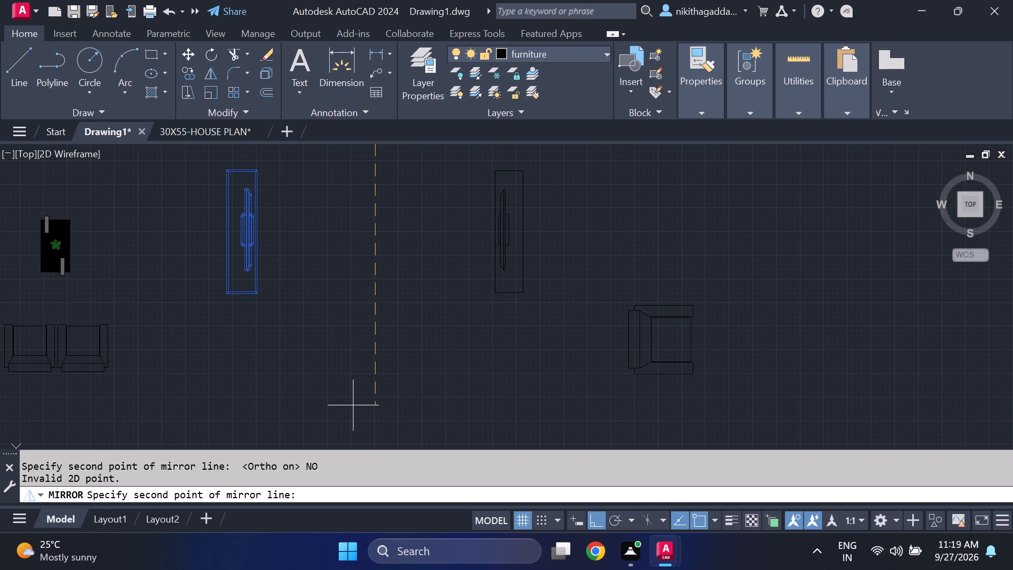
type("NO")
key("Return")
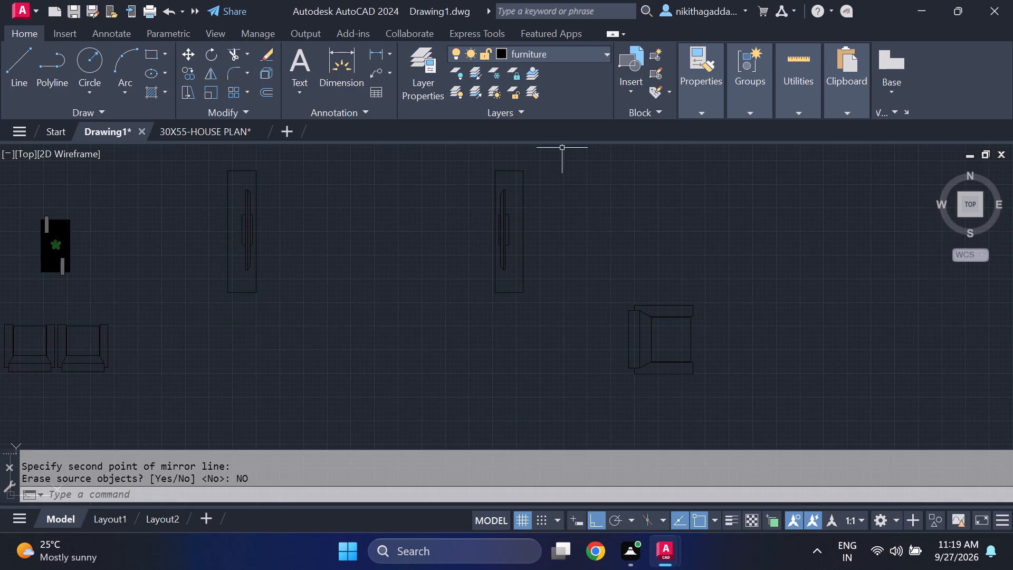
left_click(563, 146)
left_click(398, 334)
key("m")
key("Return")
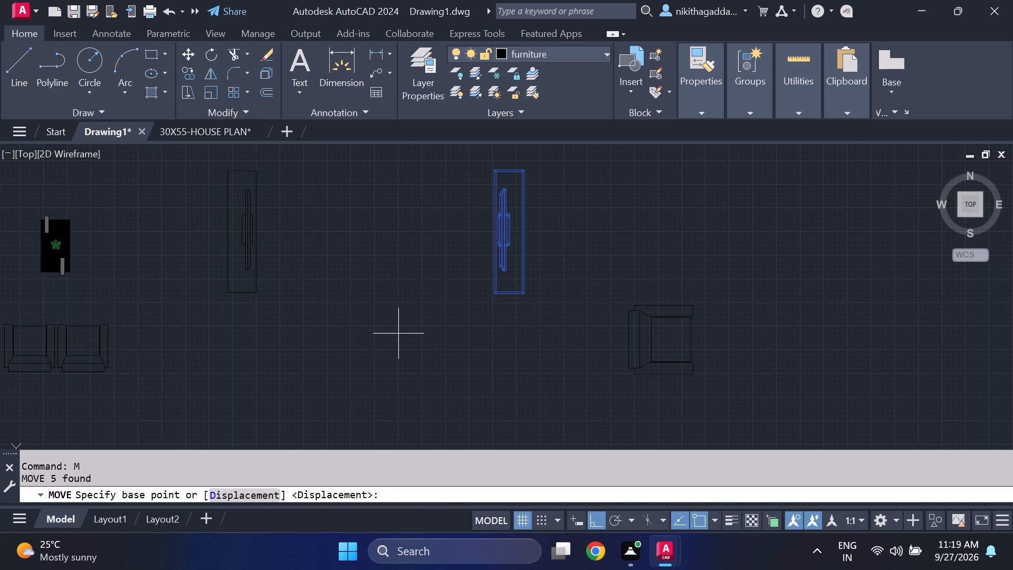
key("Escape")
Copy the mirrored TV unit, with Ortho off, into the left floor plan's upper bedroom, against the outer wall facing the bed.
left_click_drag(534, 144, 526, 156)
left_click(553, 163)
left_click(455, 319)
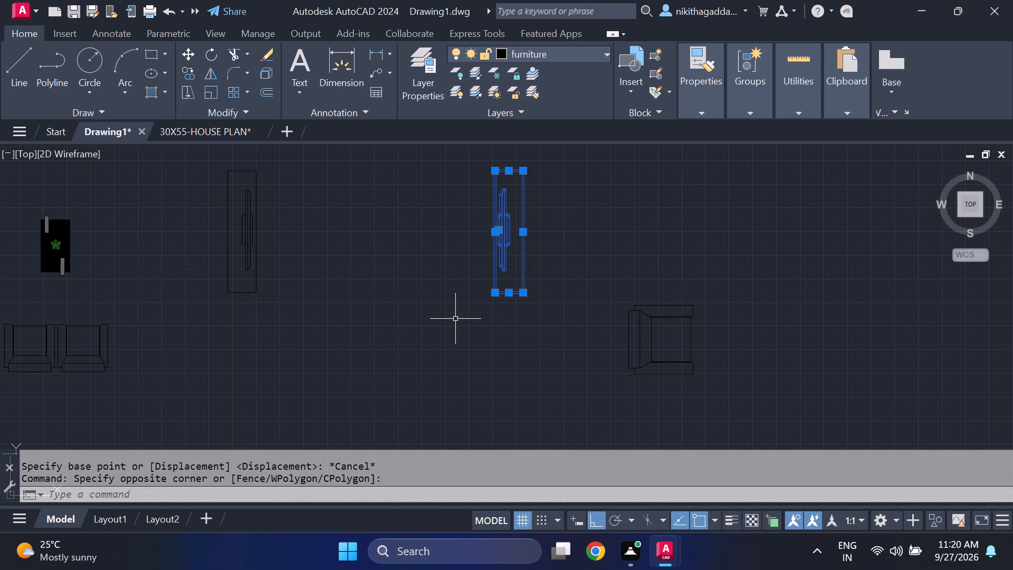
type("CO")
key("Return")
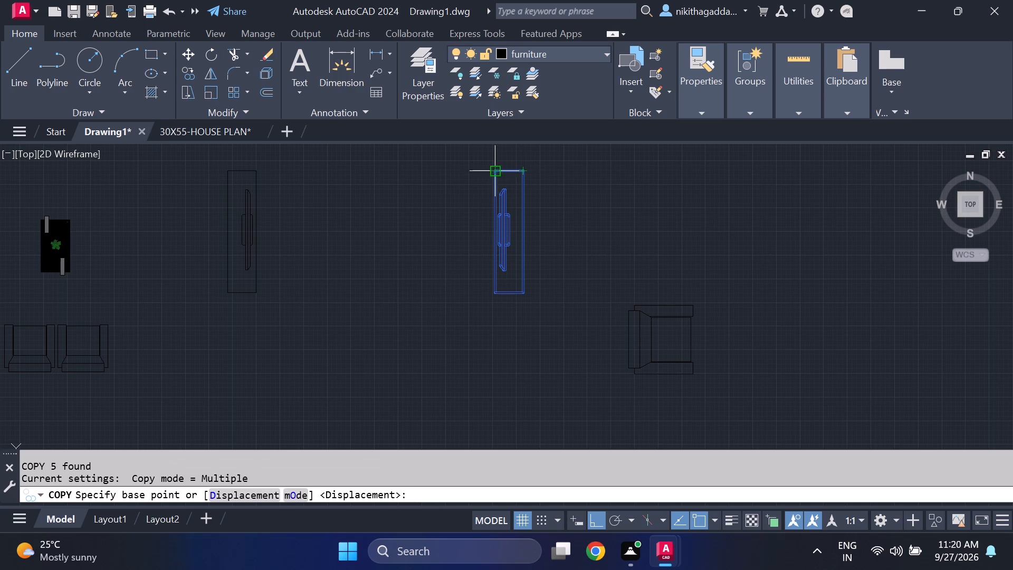
left_click(491, 172)
scroll(763, 215, "down", 1)
middle_click_drag(766, 224, 242, 334)
scroll(582, 270, "down", 3)
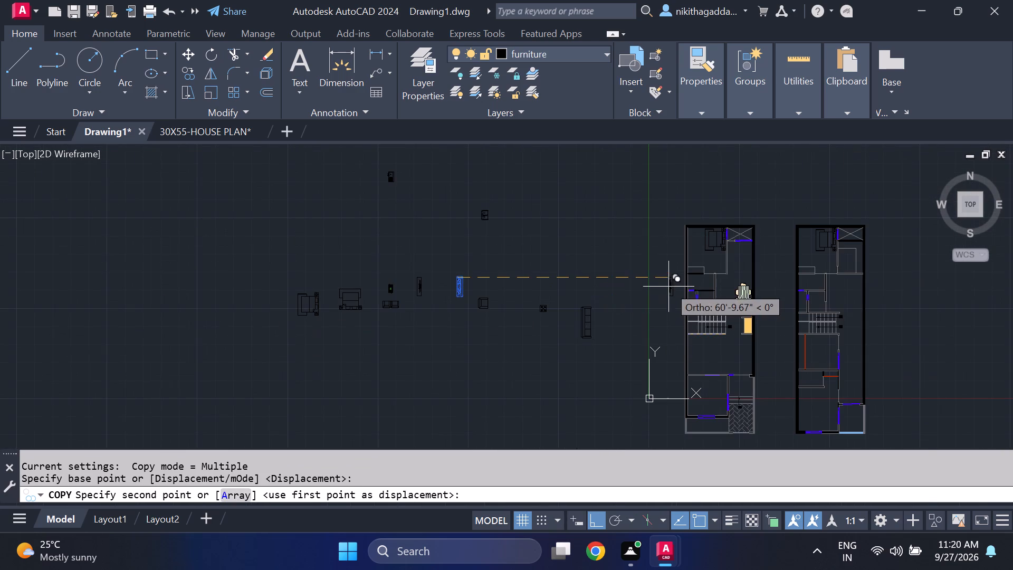
key("F8")
scroll(704, 237, "up", 2)
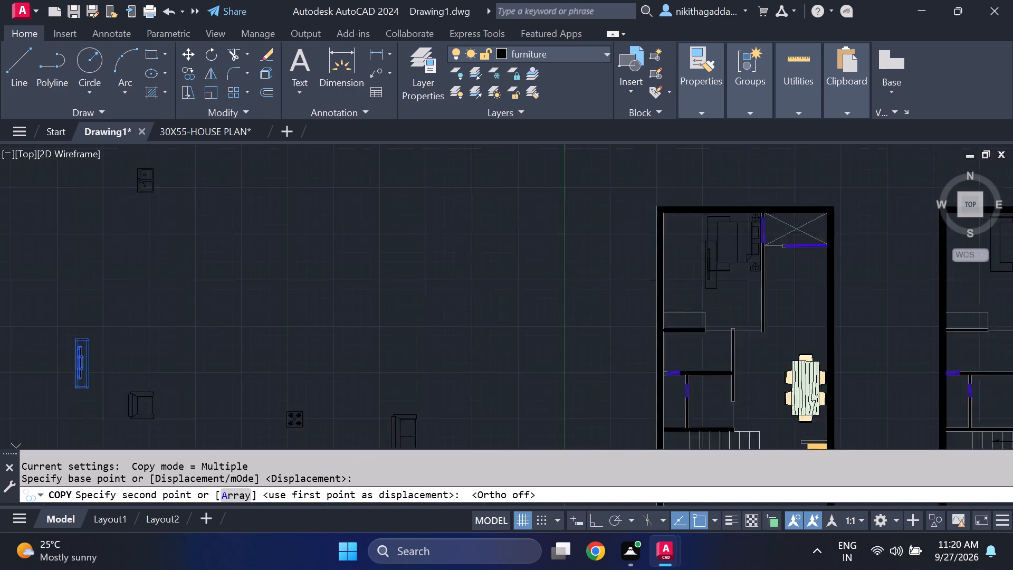
scroll(701, 236, "up", 1)
scroll(653, 244, "up", 1)
middle_click_drag(664, 277, 665, 281)
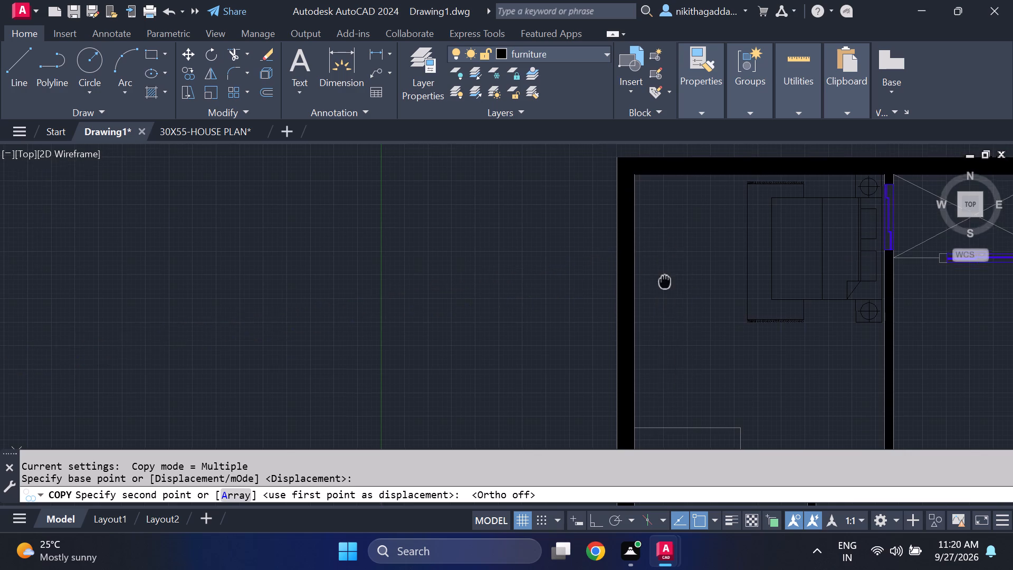
middle_click_drag(665, 281, 675, 322)
scroll(658, 269, "up", 1)
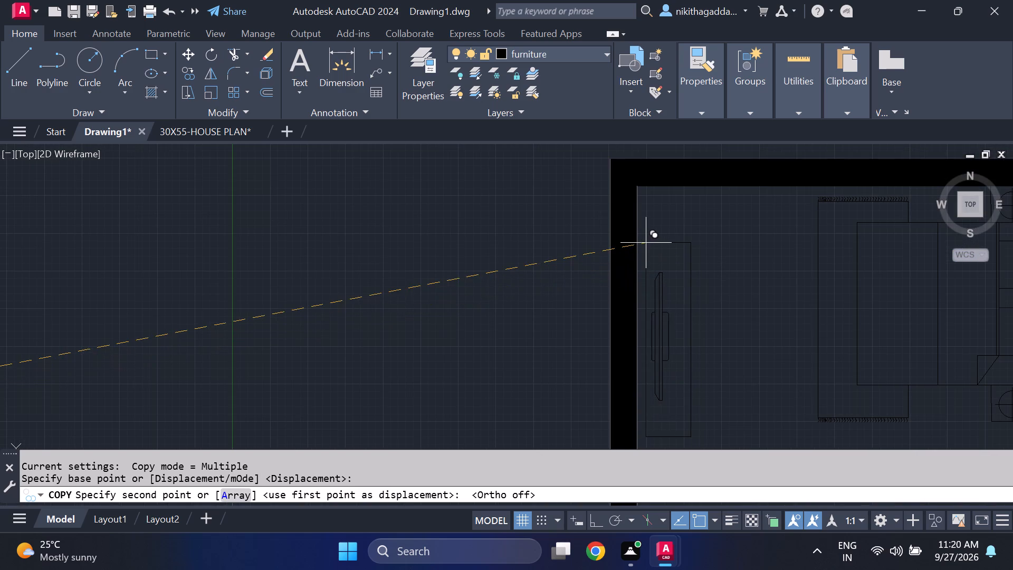
left_click(643, 237)
Place another copy of the TV unit in the right floor plan's upper bedroom, beside the outer wall facing the bed, and end the copying.
scroll(795, 260, "down", 2)
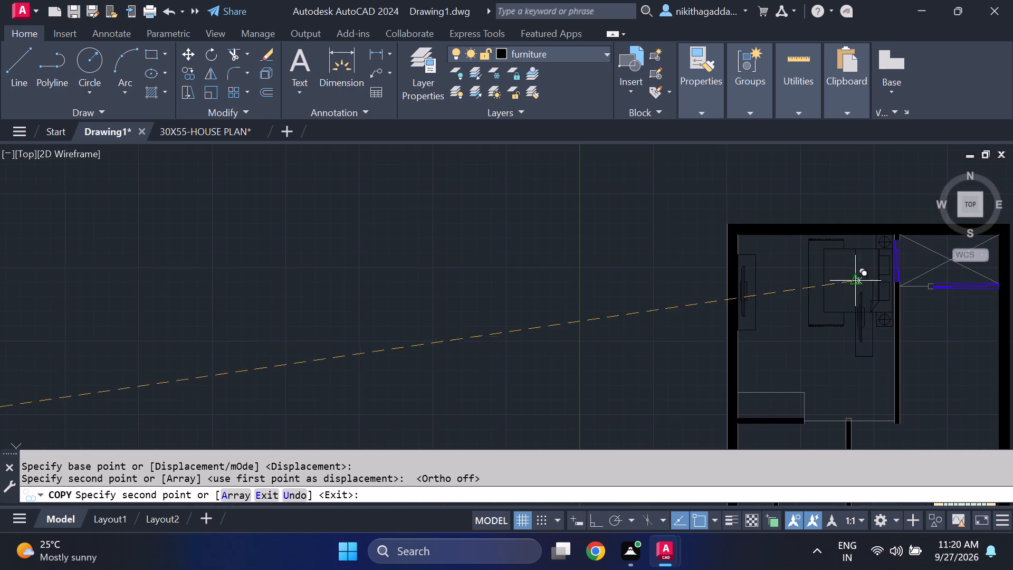
middle_click_drag(862, 287, 264, 278)
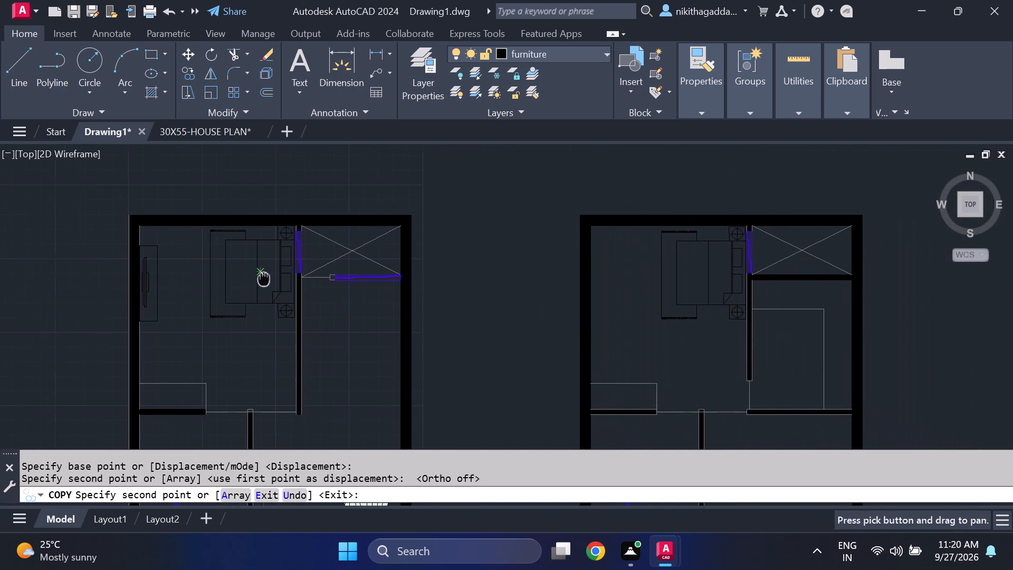
scroll(616, 264, "up", 3)
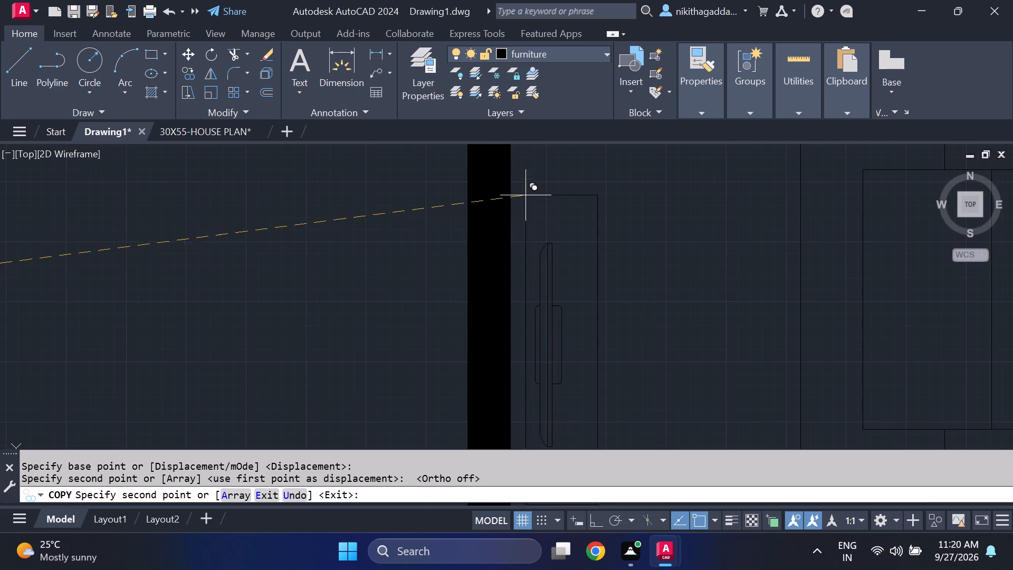
scroll(527, 198, "down", 2)
scroll(527, 185, "up", 3)
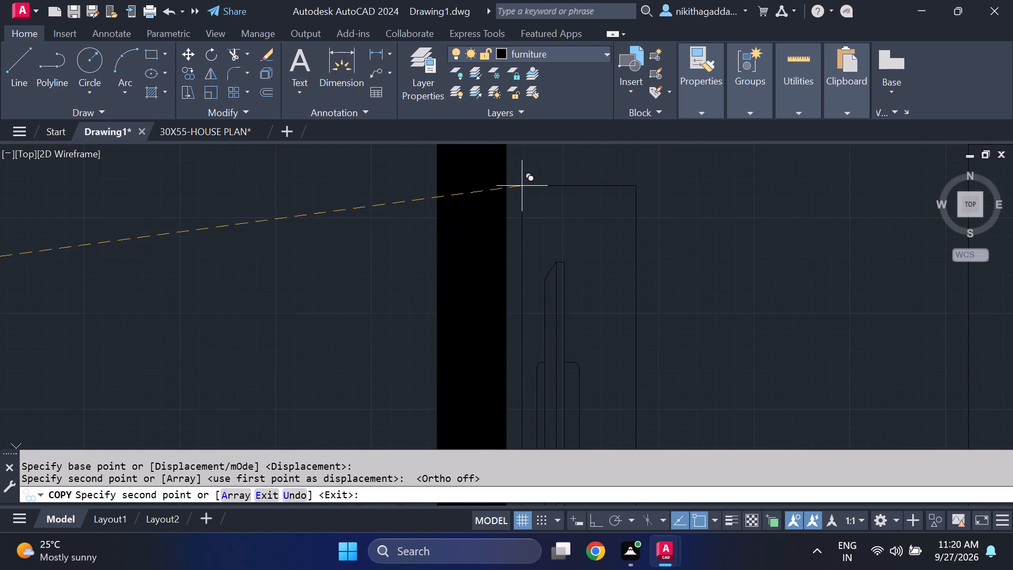
left_click(517, 154)
scroll(582, 201, "down", 3)
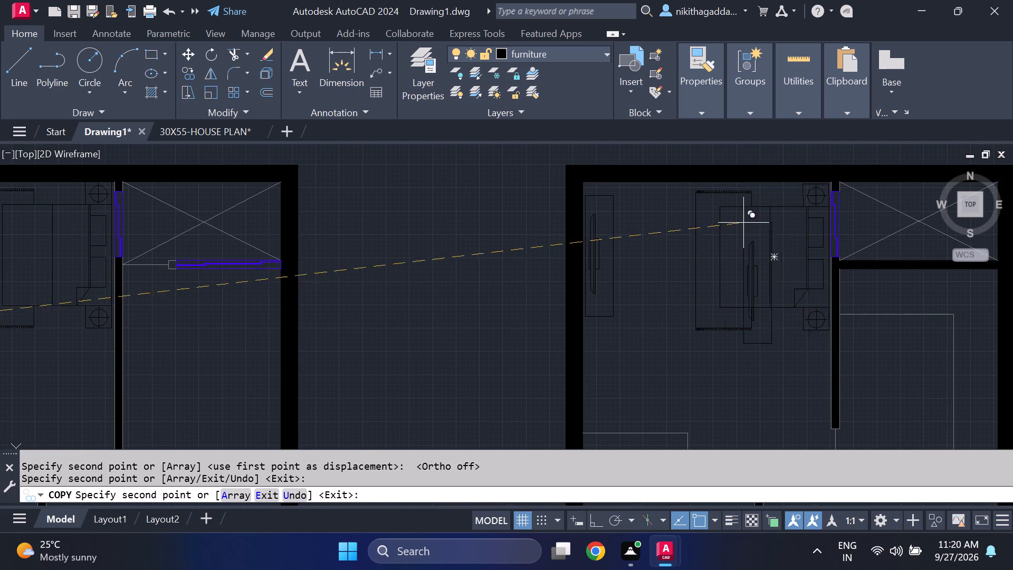
key("Escape")
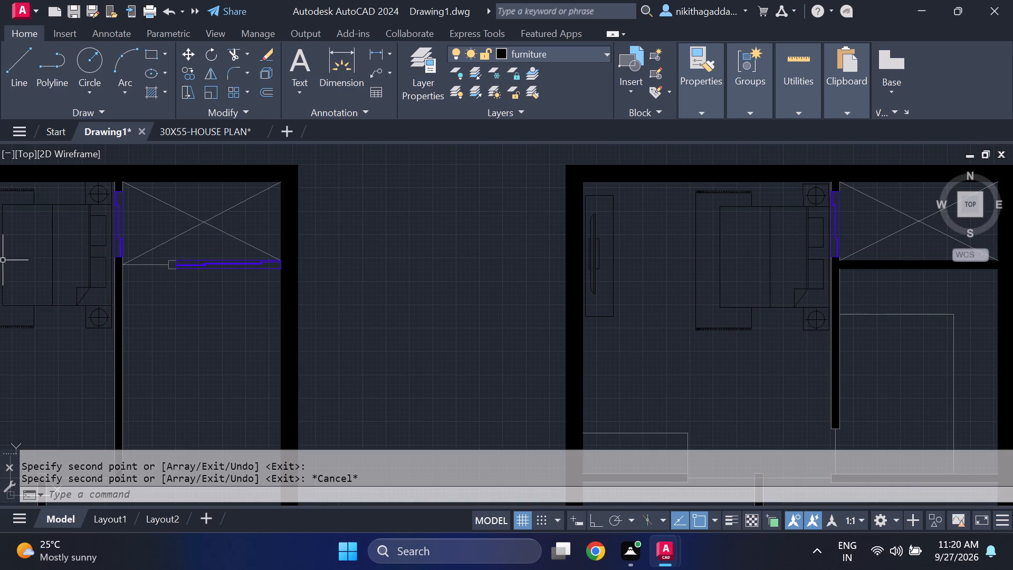
Move the left floor plan's TV unit slightly right, leaving a small gap to the outer wall.
middle_click_drag(24, 255, 445, 245)
scroll(320, 234, "up", 2)
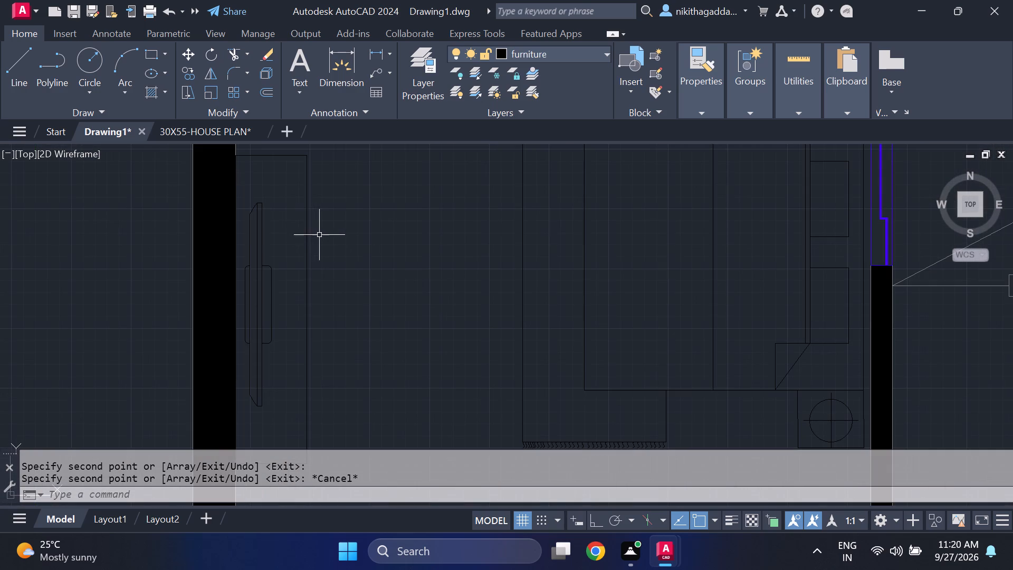
middle_click_drag(317, 157, 358, 214)
left_click_drag(357, 180, 350, 189)
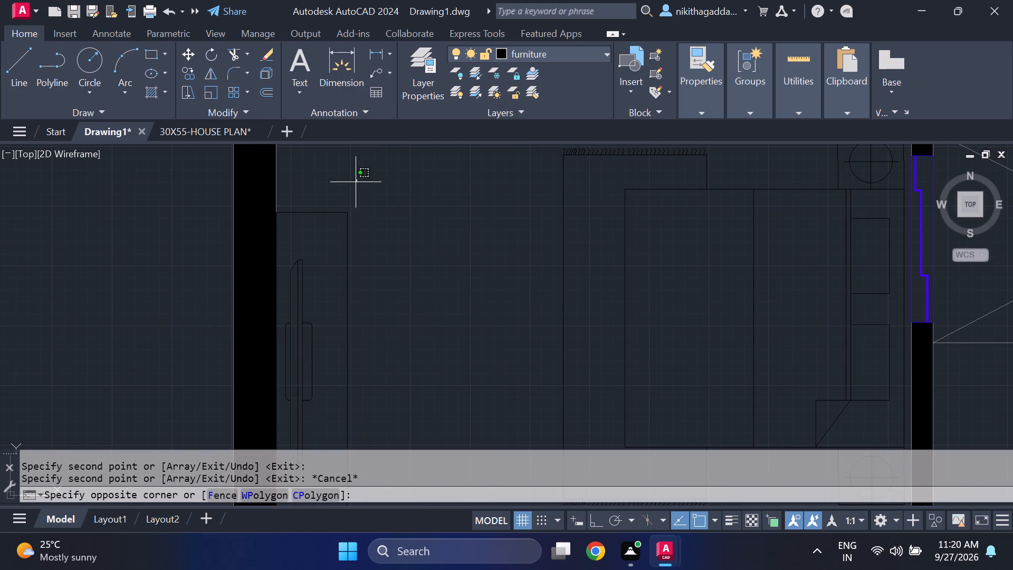
left_click_drag(350, 189, 353, 186)
left_click(291, 389)
middle_click_drag(303, 384, 340, 212)
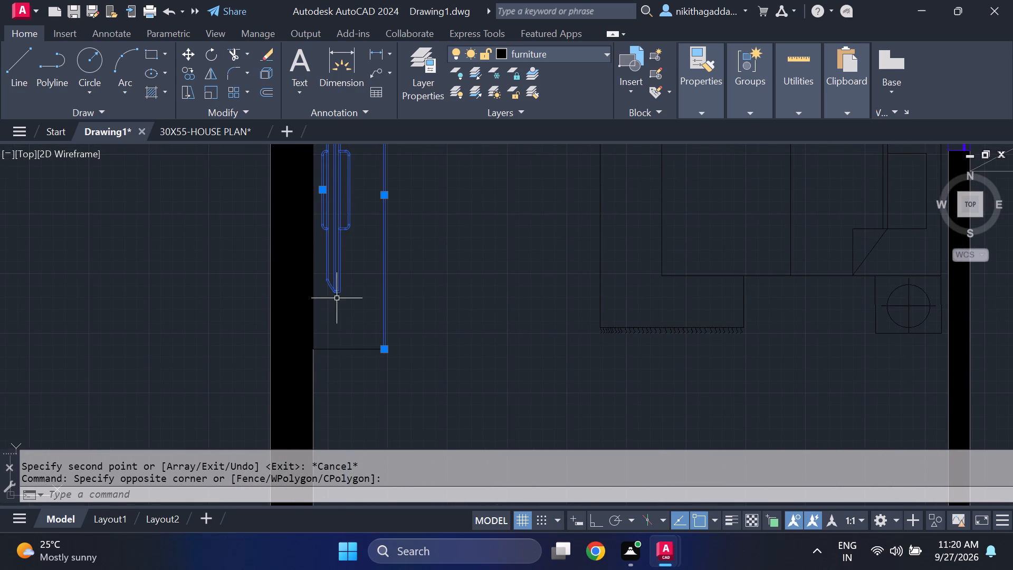
left_click_drag(356, 328, 351, 337)
left_click(331, 373)
left_click(313, 308)
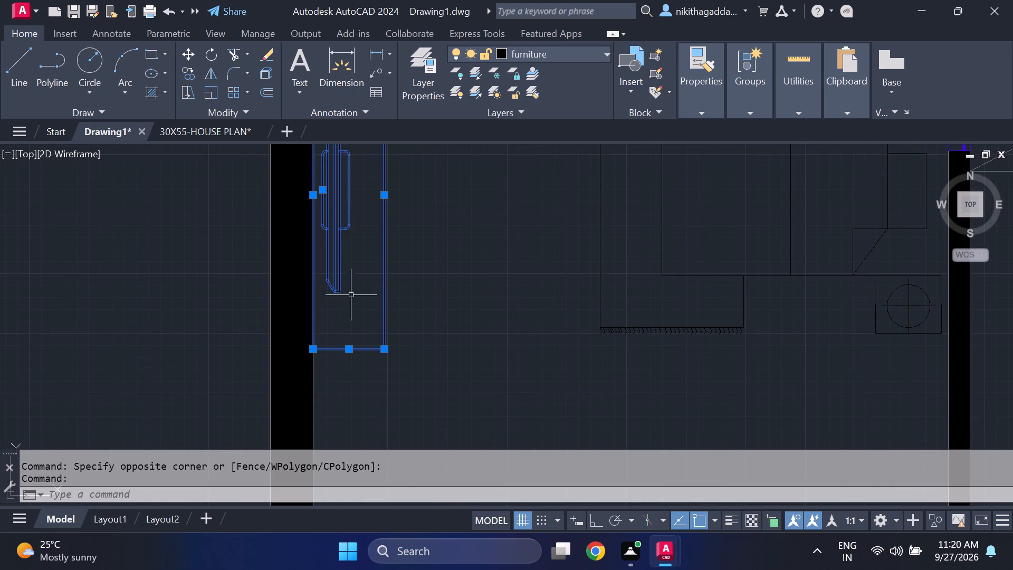
key("m")
key("Return")
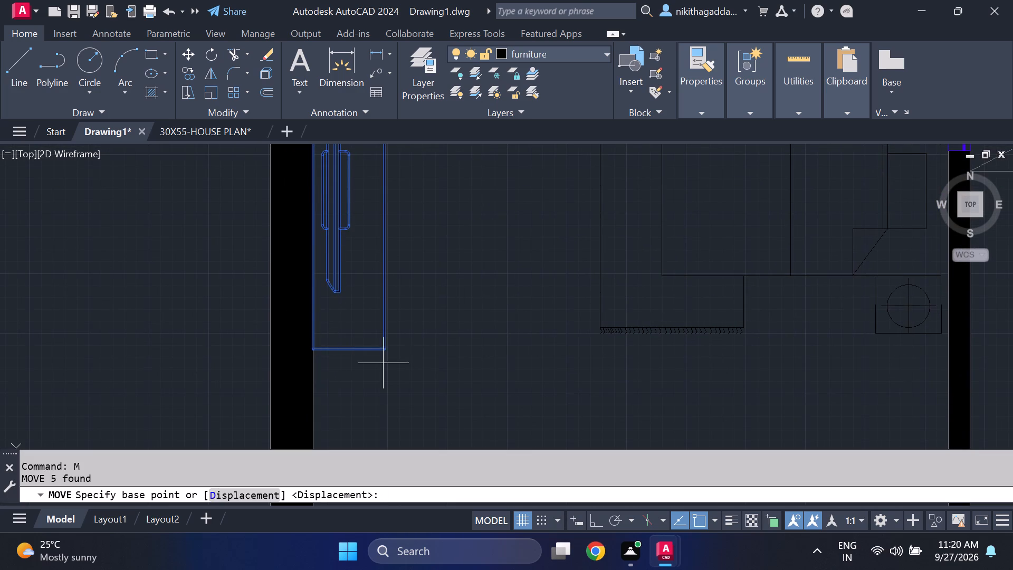
left_click(311, 355)
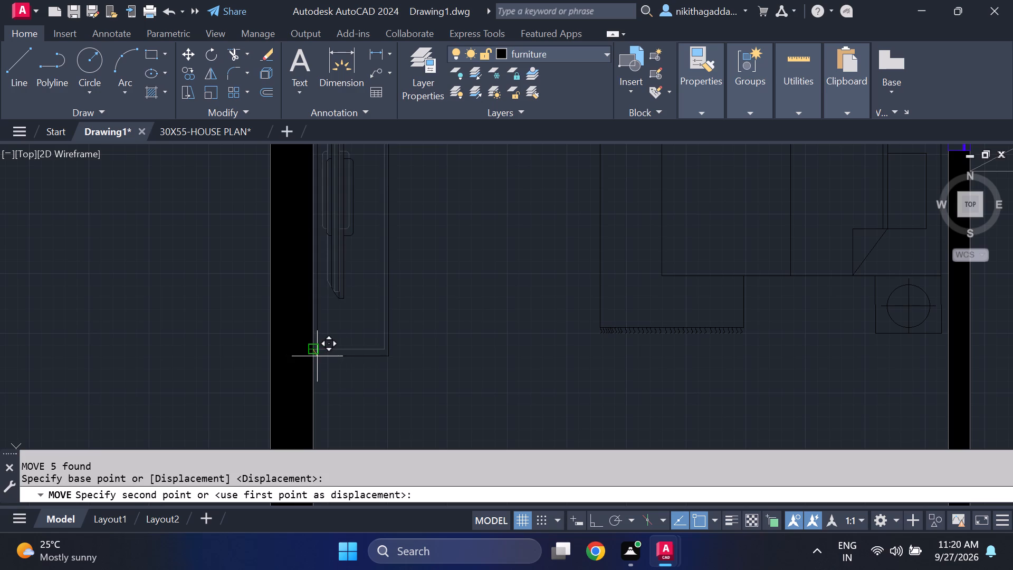
scroll(318, 351, "up", 3)
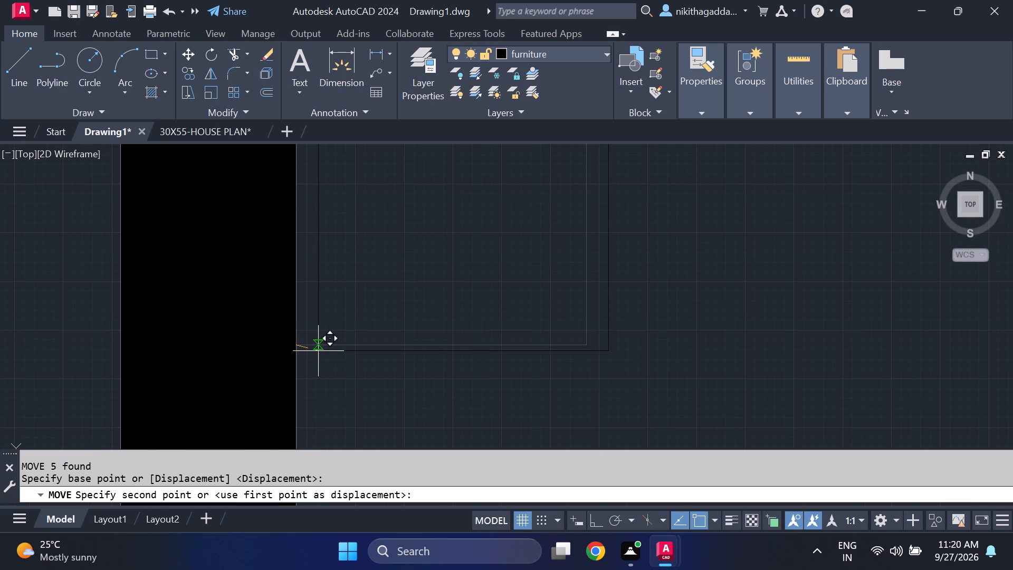
left_click(312, 347)
Move the right floor plan's TV unit slightly right and down, leaving a small gap to the outer wall.
scroll(471, 315, "down", 4)
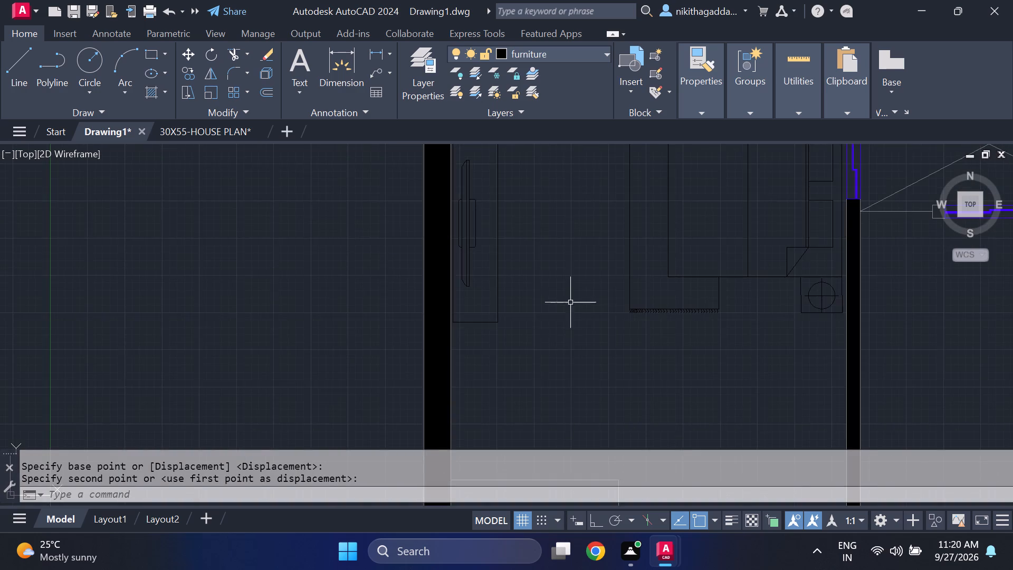
scroll(609, 301, "down", 3)
middle_click_drag(666, 346, 623, 275)
scroll(604, 294, "down", 1)
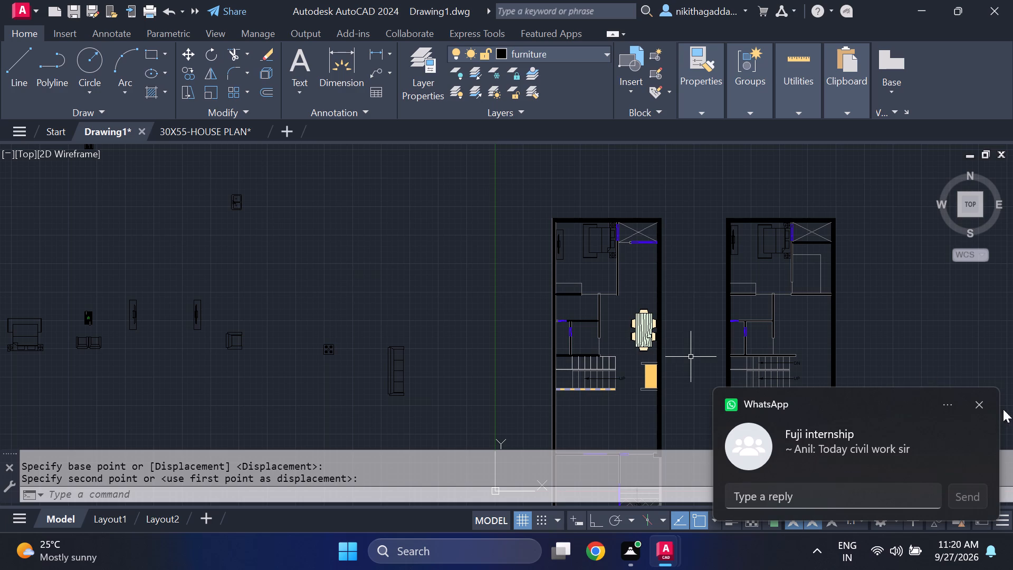
left_click(979, 406)
scroll(770, 251, "up", 2)
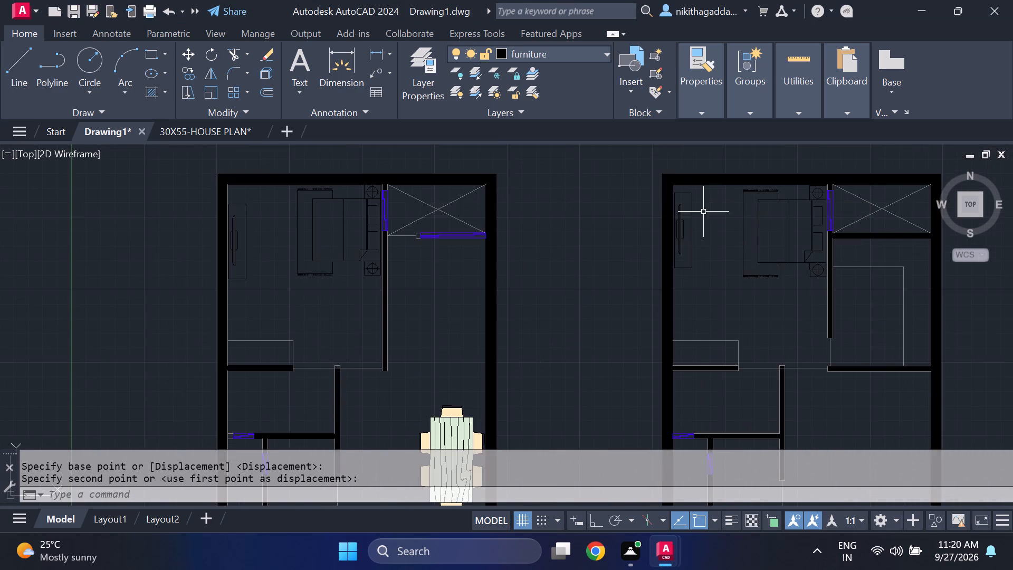
scroll(682, 201, "up", 3)
left_click(726, 153)
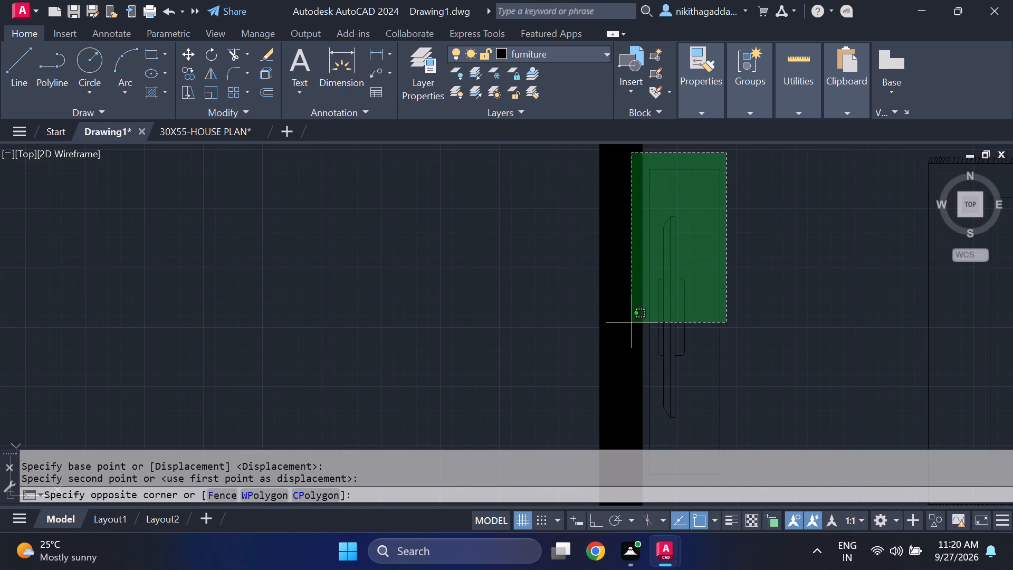
left_click(647, 356)
middle_click_drag(728, 402, 719, 280)
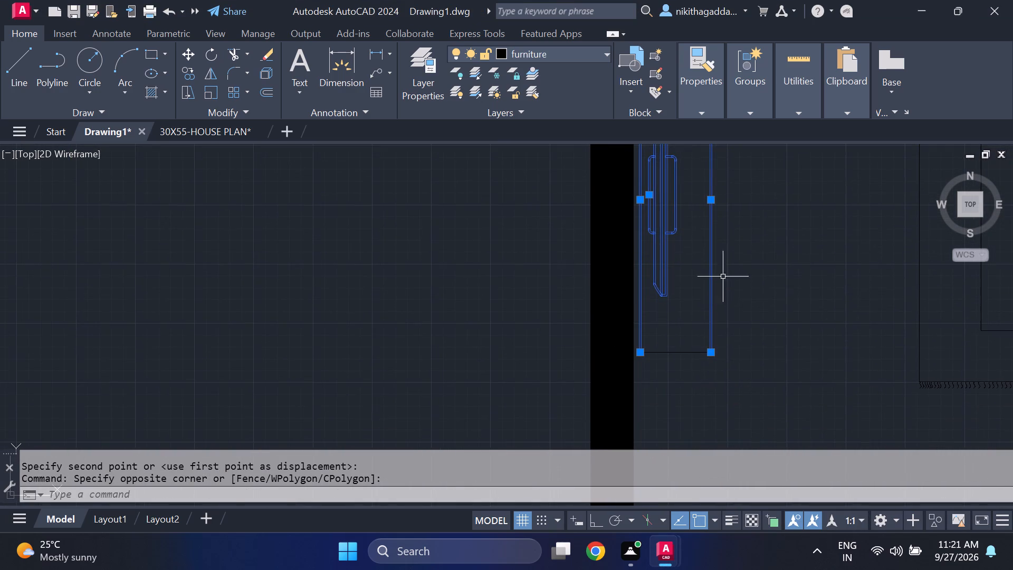
left_click(741, 291)
left_click(680, 371)
key("m")
key("Return")
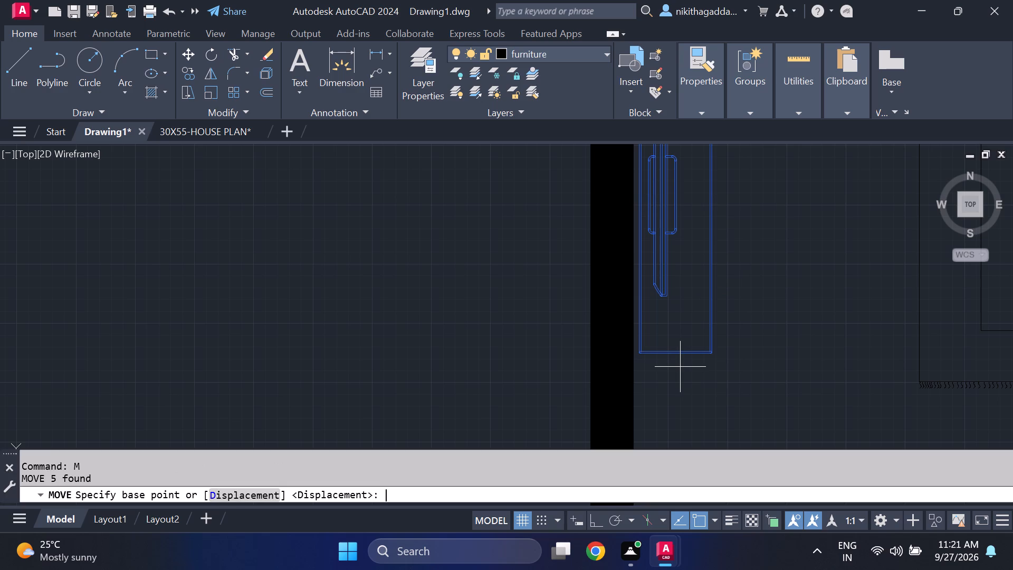
left_click(643, 355)
scroll(661, 370, "down", 2)
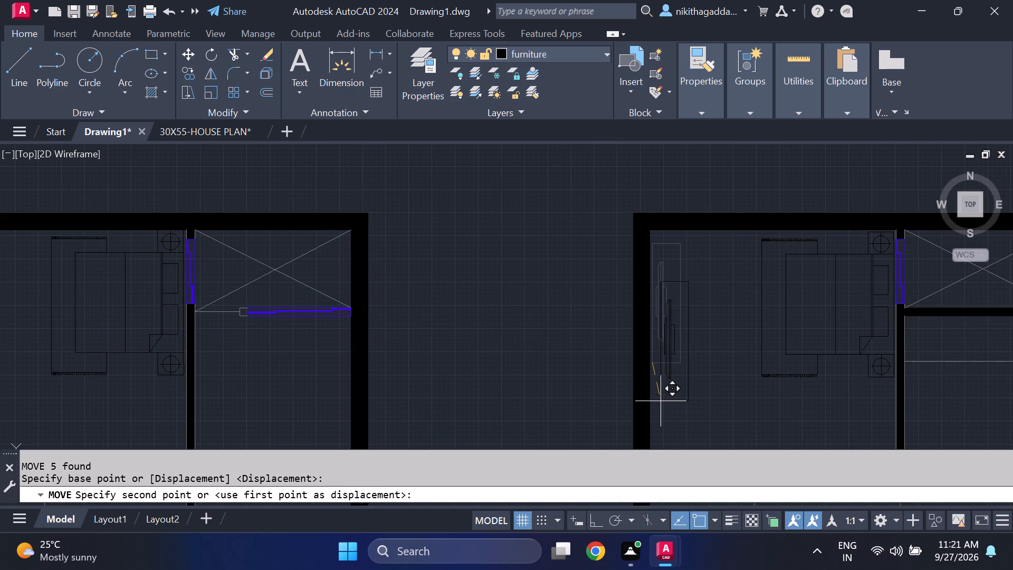
scroll(663, 391, "up", 2)
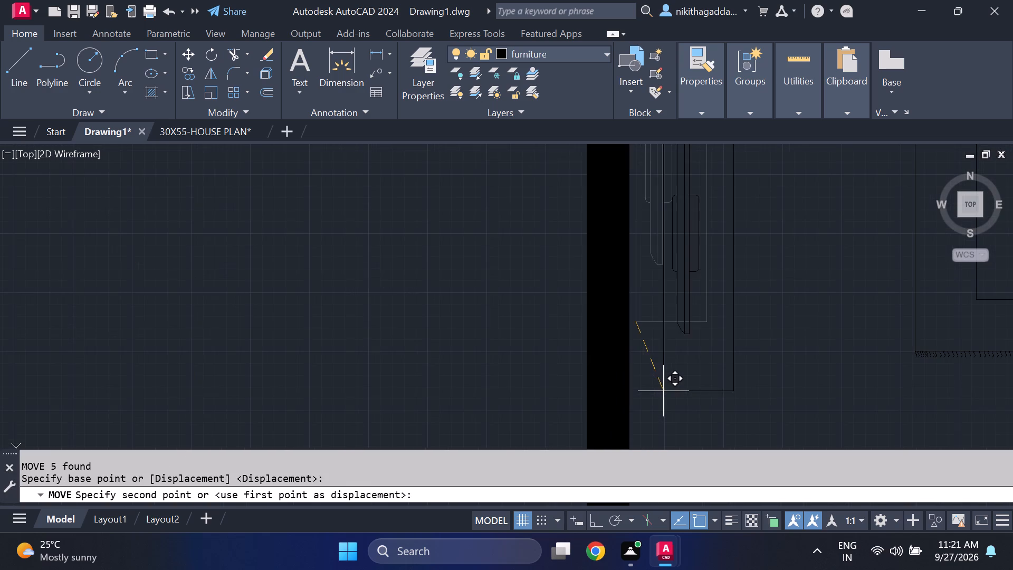
left_click(645, 373)
scroll(661, 372, "down", 3)
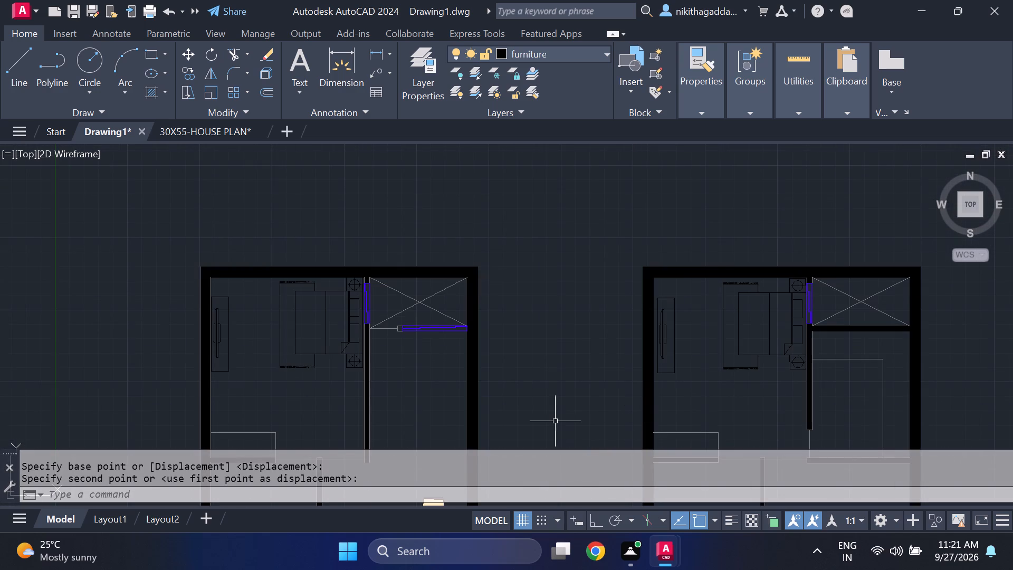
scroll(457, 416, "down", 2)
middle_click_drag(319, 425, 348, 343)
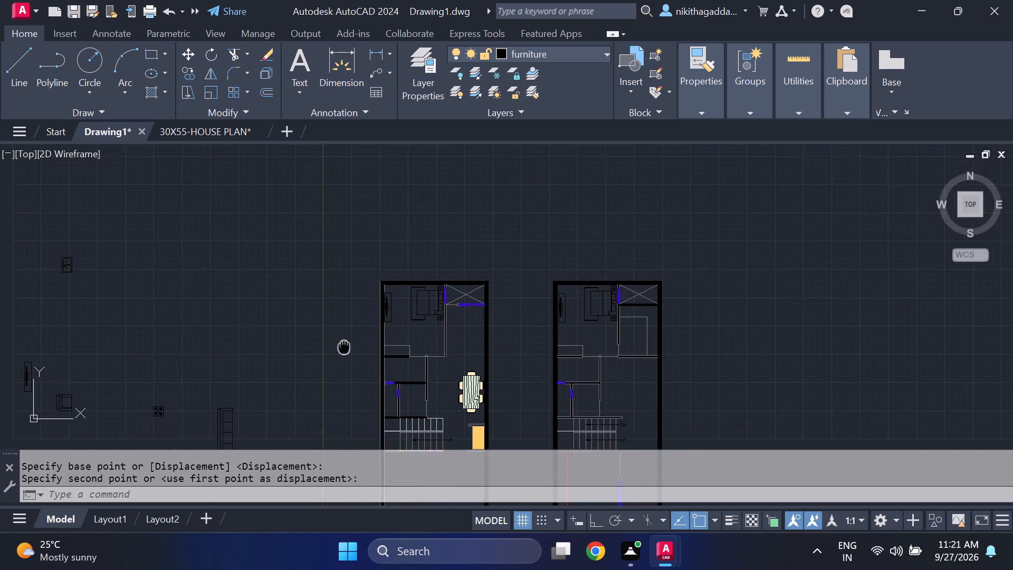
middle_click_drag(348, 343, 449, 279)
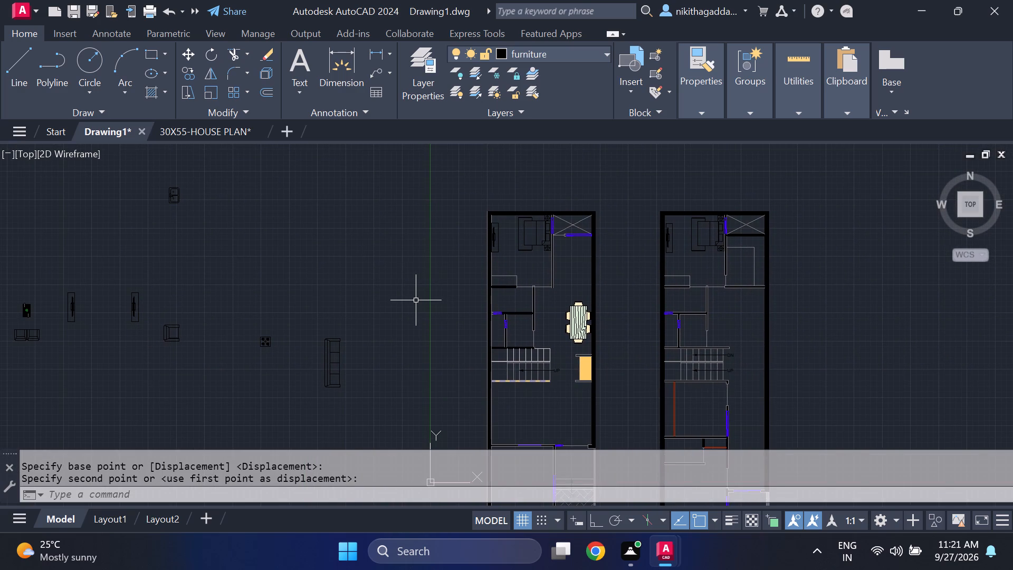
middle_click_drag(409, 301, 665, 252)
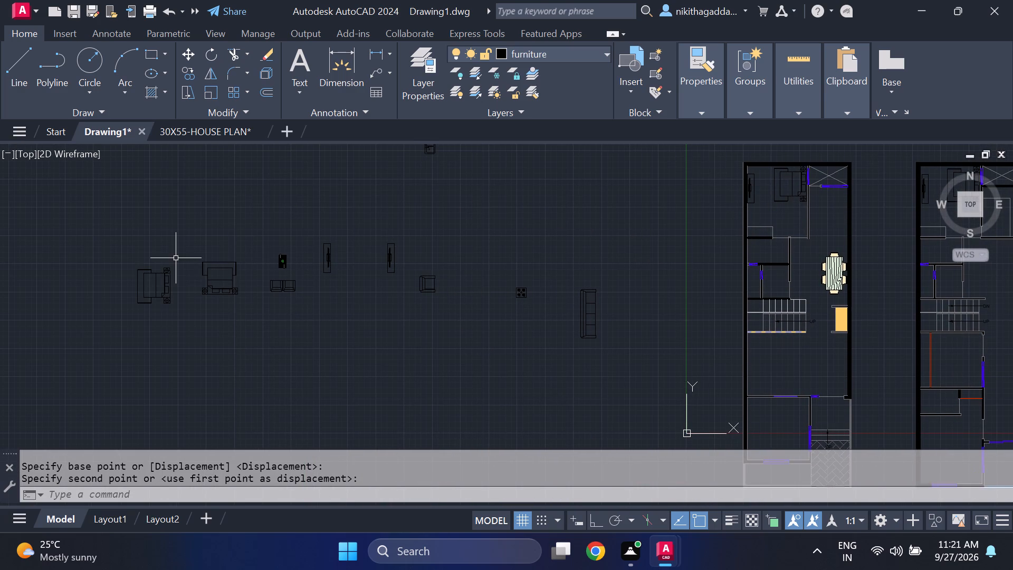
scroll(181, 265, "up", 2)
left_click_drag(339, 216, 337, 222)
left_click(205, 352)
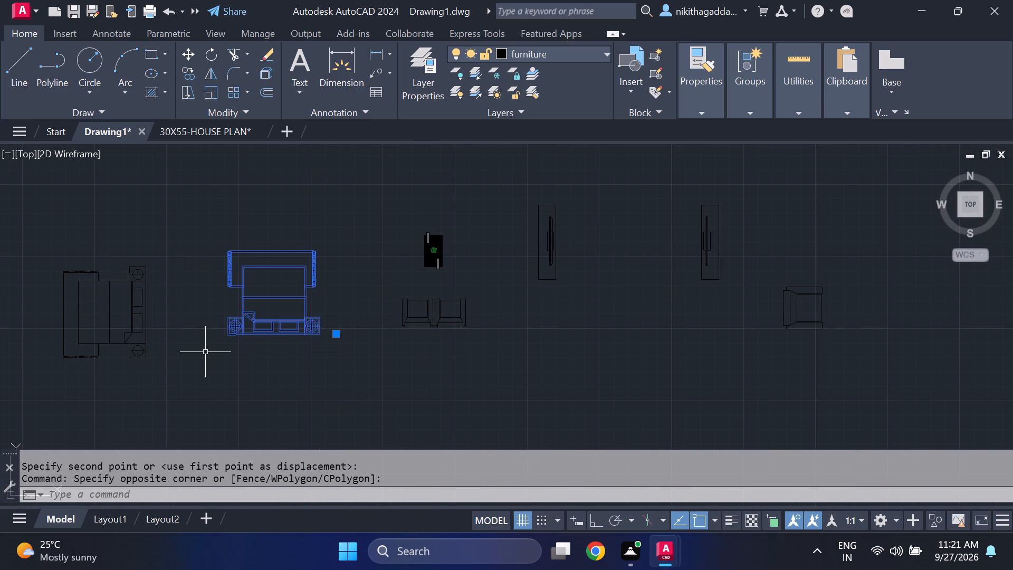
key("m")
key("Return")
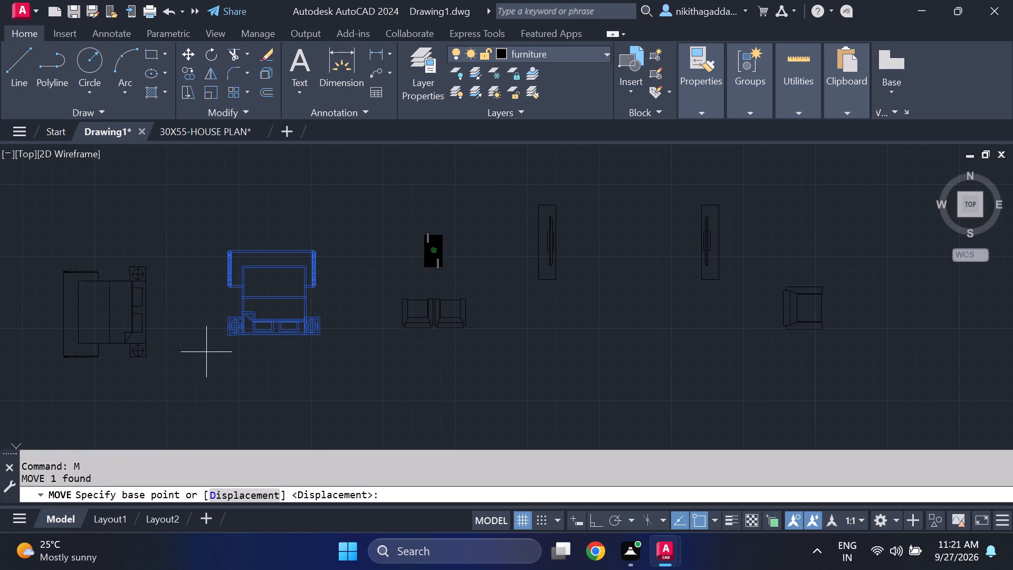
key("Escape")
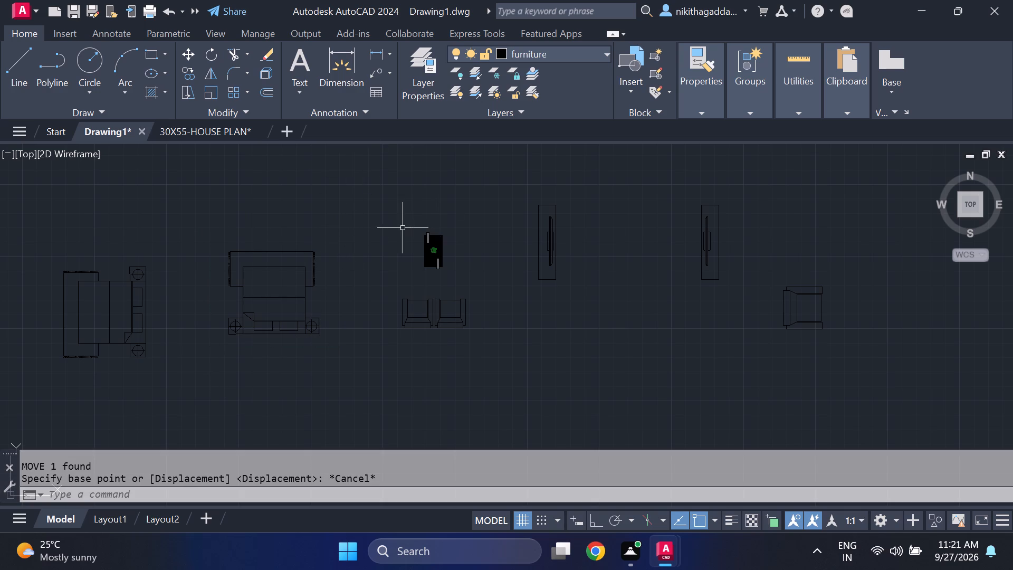
Copy the upright double bed from the furniture set into the right floor plan's middle bedroom, headboard against the lower wall.
left_click(320, 227)
left_click(200, 346)
type("CO")
key("Return")
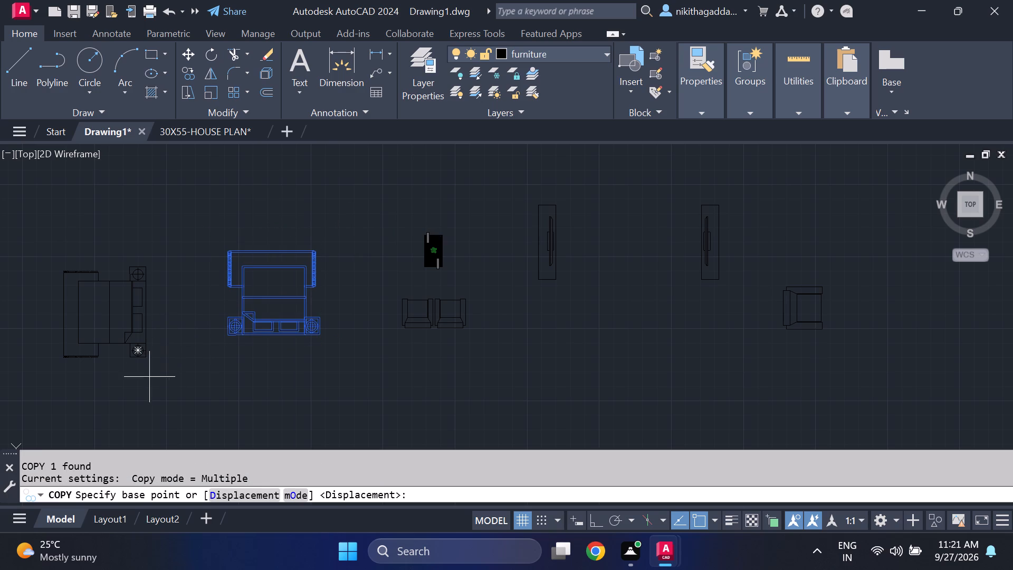
left_click(226, 338)
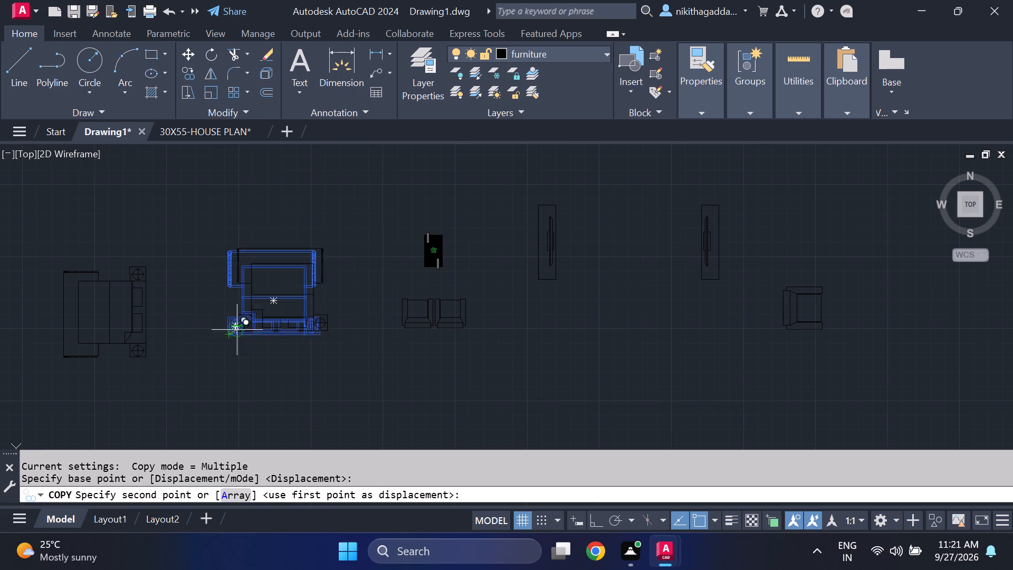
scroll(703, 322, "down", 2)
middle_click_drag(702, 328, 223, 274)
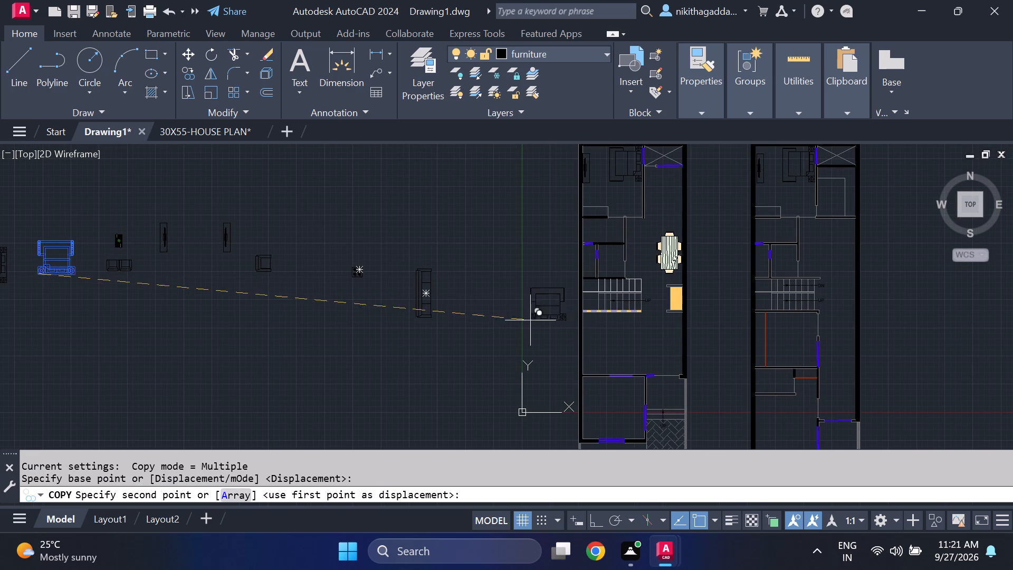
middle_click_drag(646, 362, 319, 280)
scroll(449, 281, "up", 4)
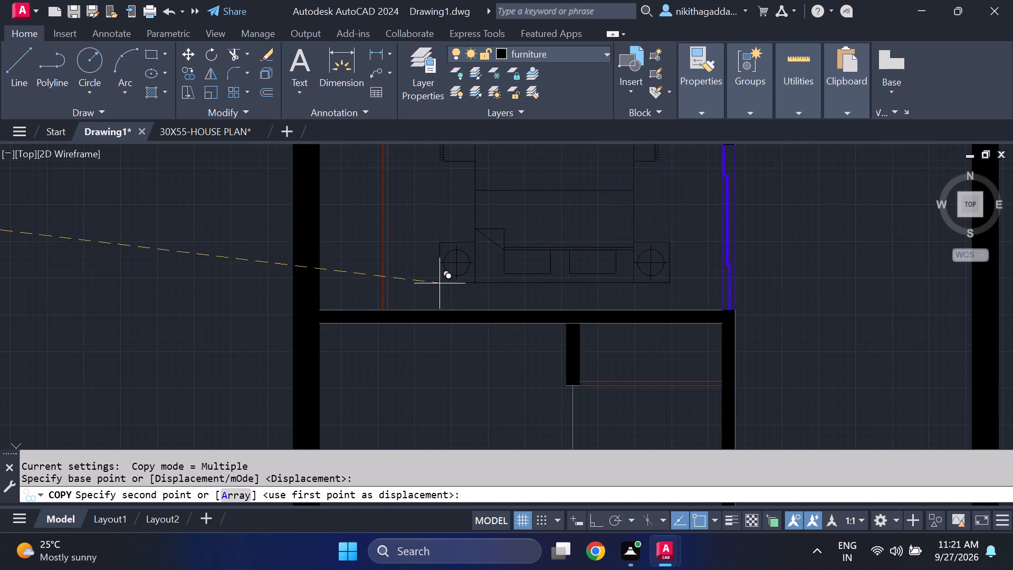
scroll(424, 303, "up", 1)
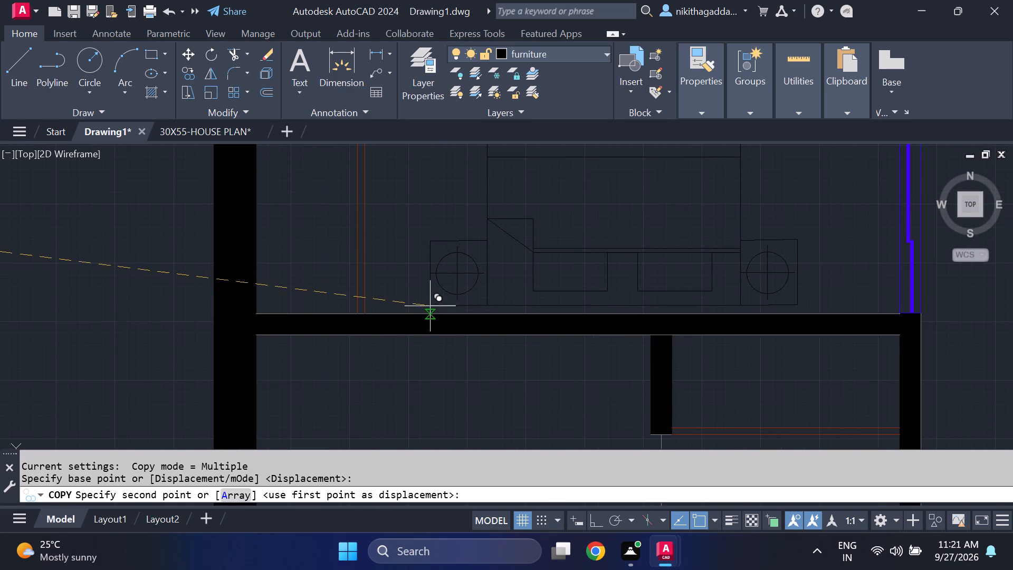
left_click(430, 306)
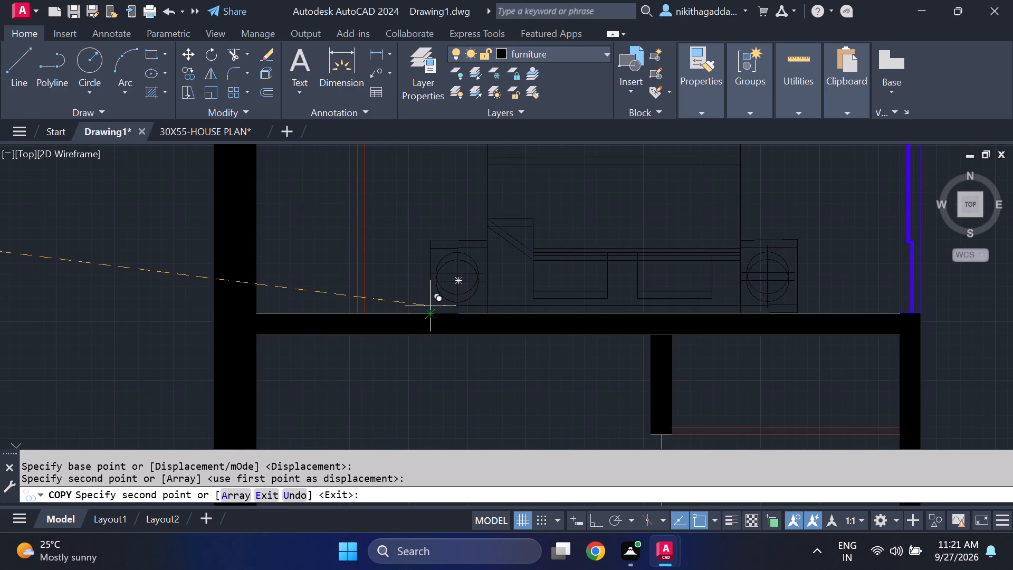
Place another copy of the bed in the right floor plan's bottom bedroom, in the lower-left corner by the window, and end the copying.
scroll(543, 314, "down", 3)
middle_click_drag(539, 407, 493, 263)
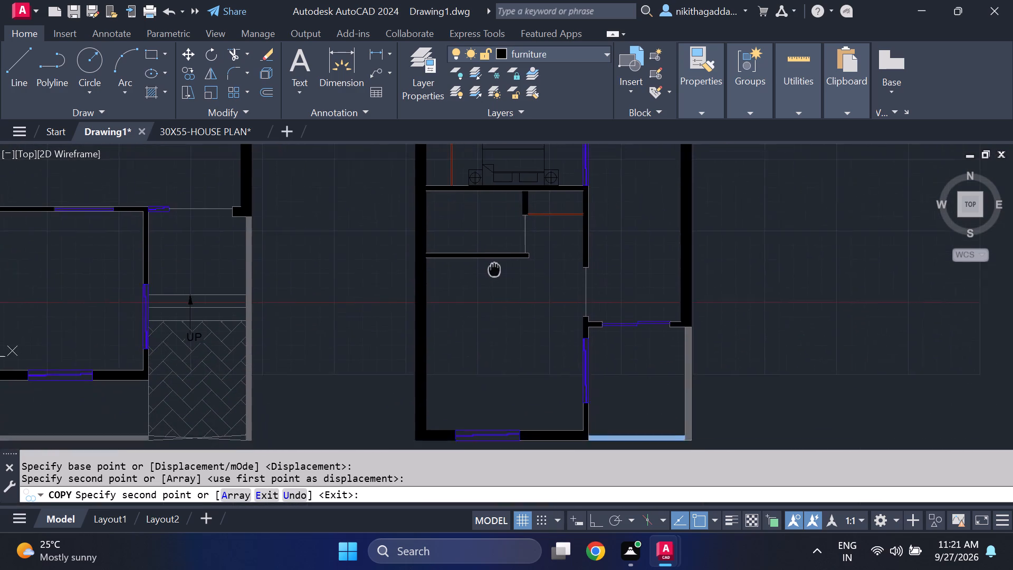
middle_click_drag(493, 263, 481, 191)
scroll(451, 332, "up", 2)
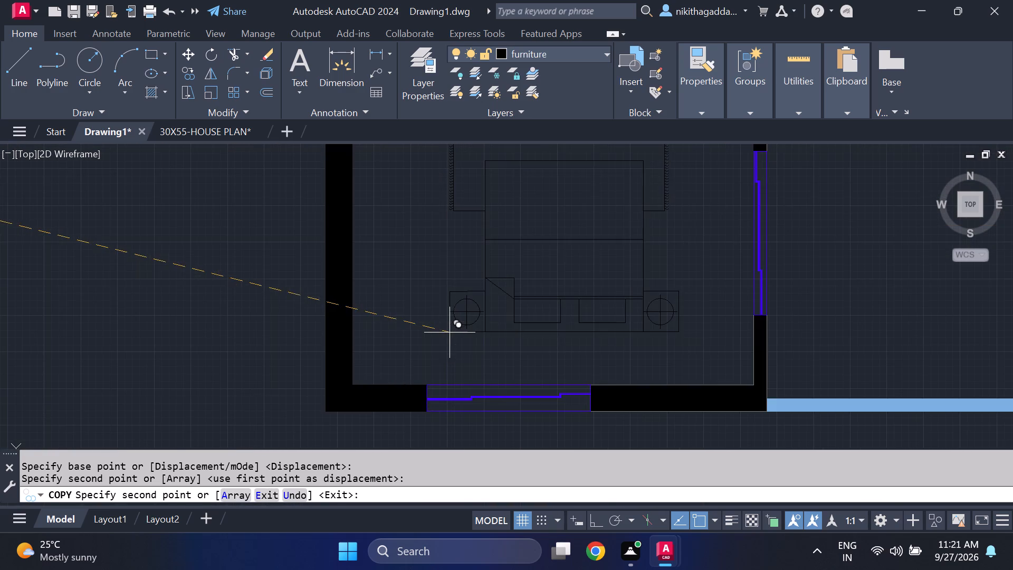
scroll(359, 381, "up", 3)
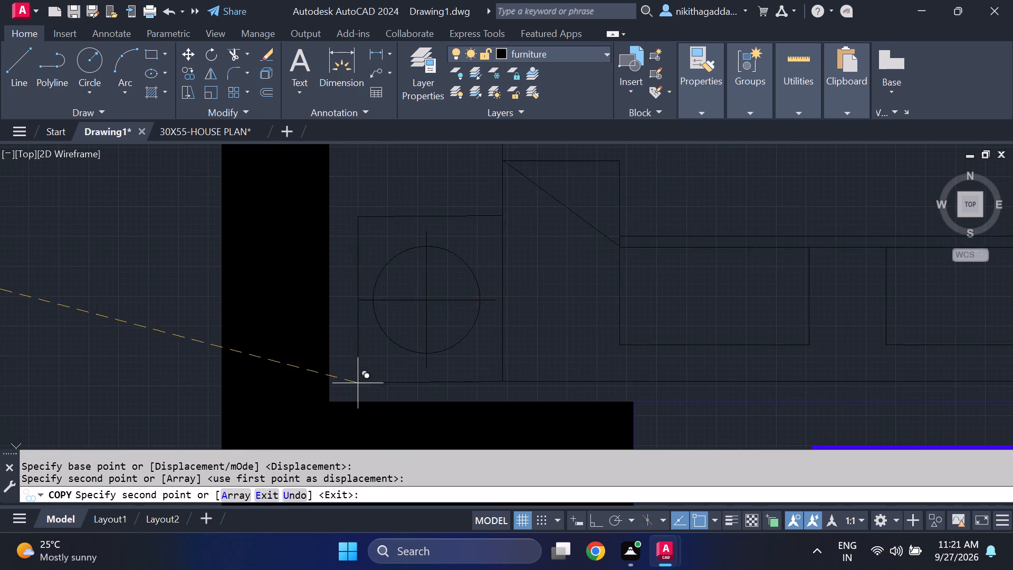
scroll(340, 391, "up", 3)
middle_click_drag(340, 397, 342, 315)
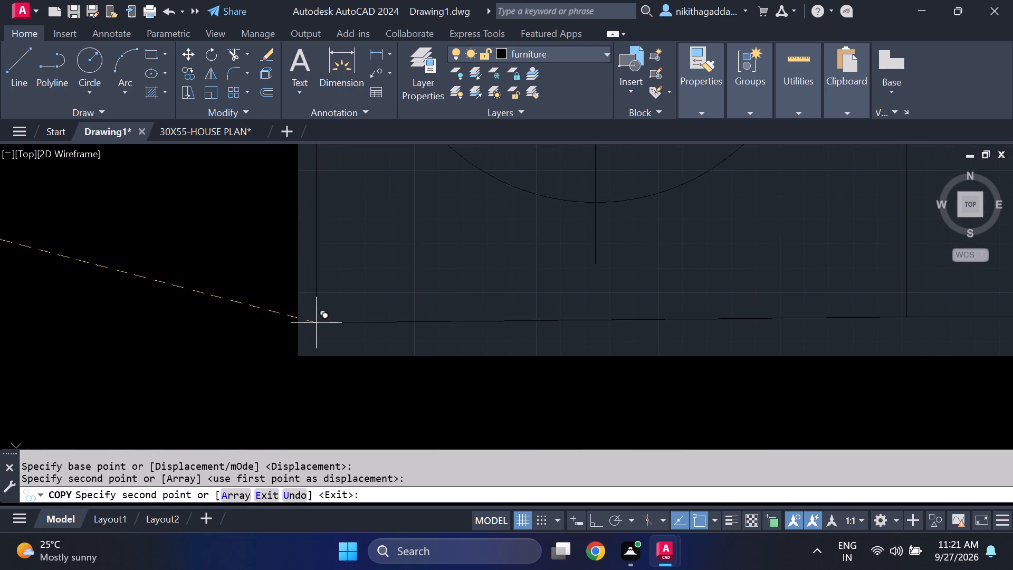
left_click(312, 344)
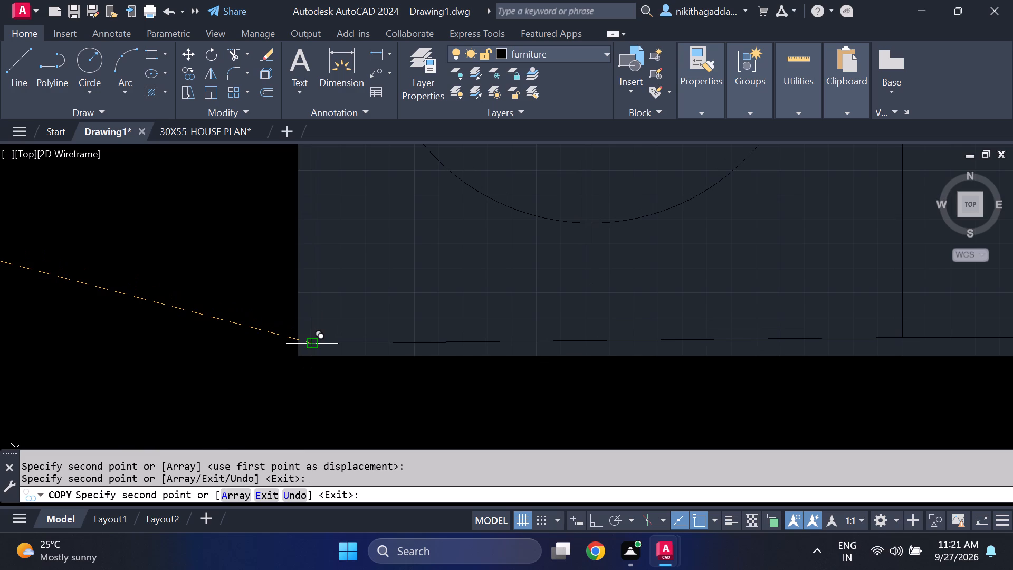
scroll(387, 299, "down", 4)
key("Escape")
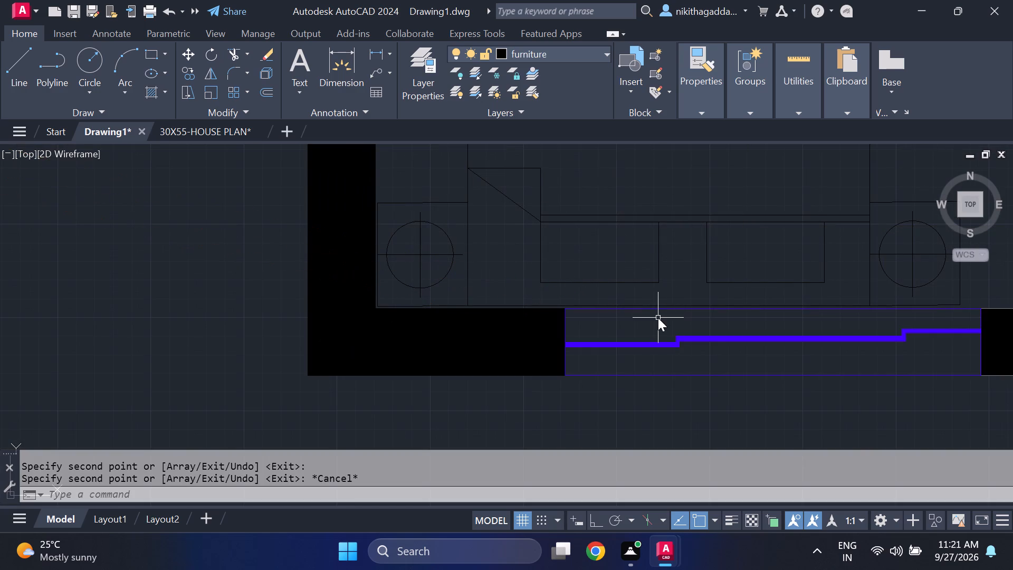
Move the bottom bedroom's bed slightly right and up, leaving gaps to the outer walls.
scroll(673, 331, "down", 3)
scroll(736, 249, "down", 2)
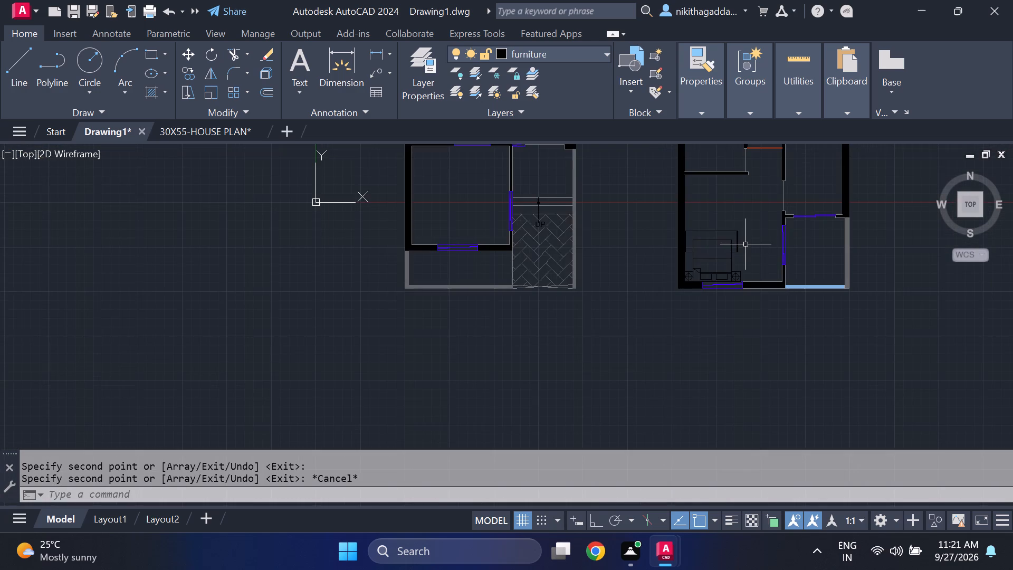
scroll(742, 244, "up", 2)
left_click_drag(767, 192, 750, 217)
left_click(693, 301)
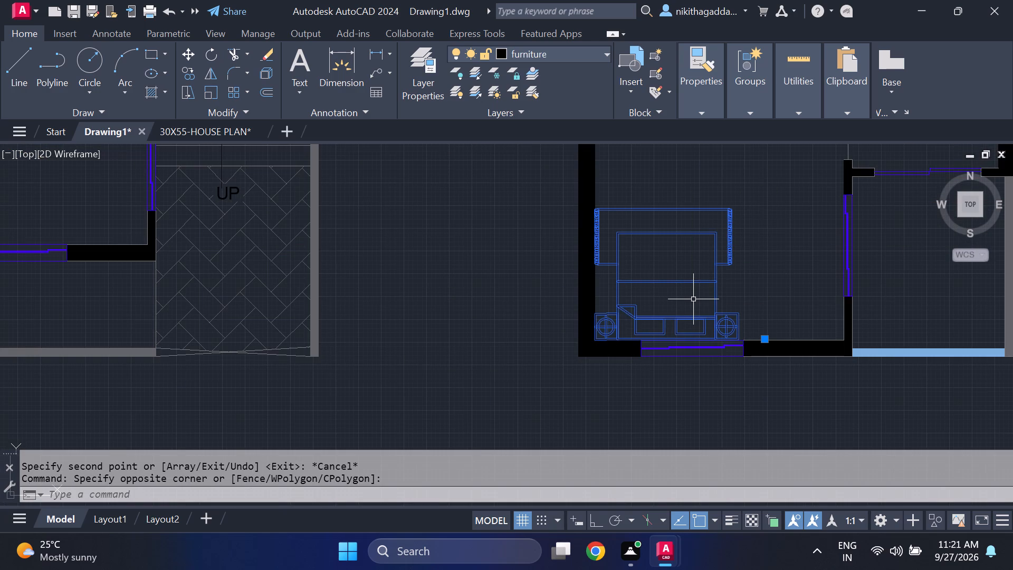
key("m")
key("Return")
left_click(662, 286)
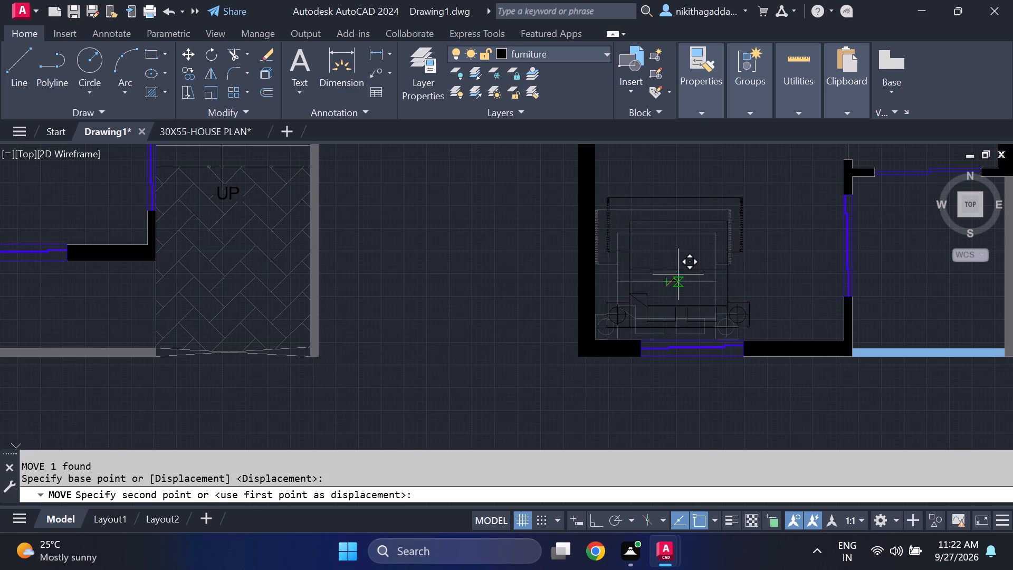
left_click(678, 274)
Move the middle bedroom's bed slightly up, leaving a small gap to the wall behind its headboard.
scroll(685, 252, "down", 2)
middle_click_drag(731, 207, 730, 414)
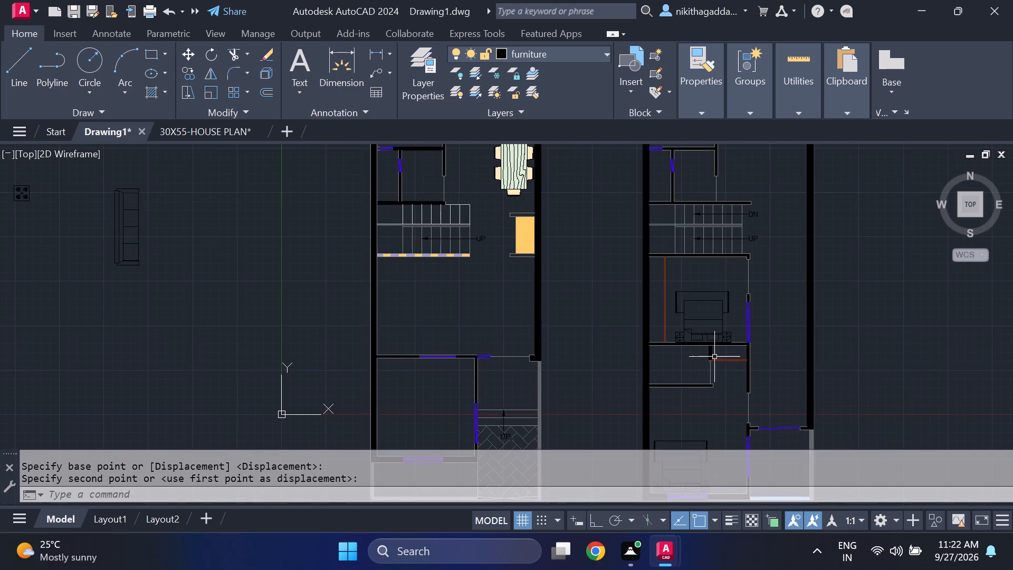
scroll(711, 339, "up", 3)
left_click_drag(782, 272, 766, 283)
left_click(738, 298)
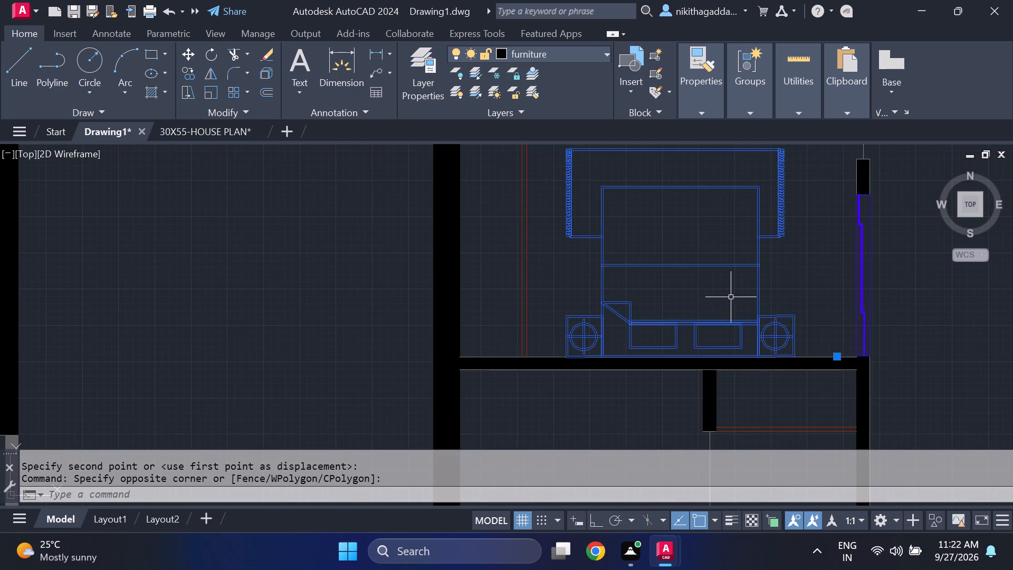
key("m")
key("Return")
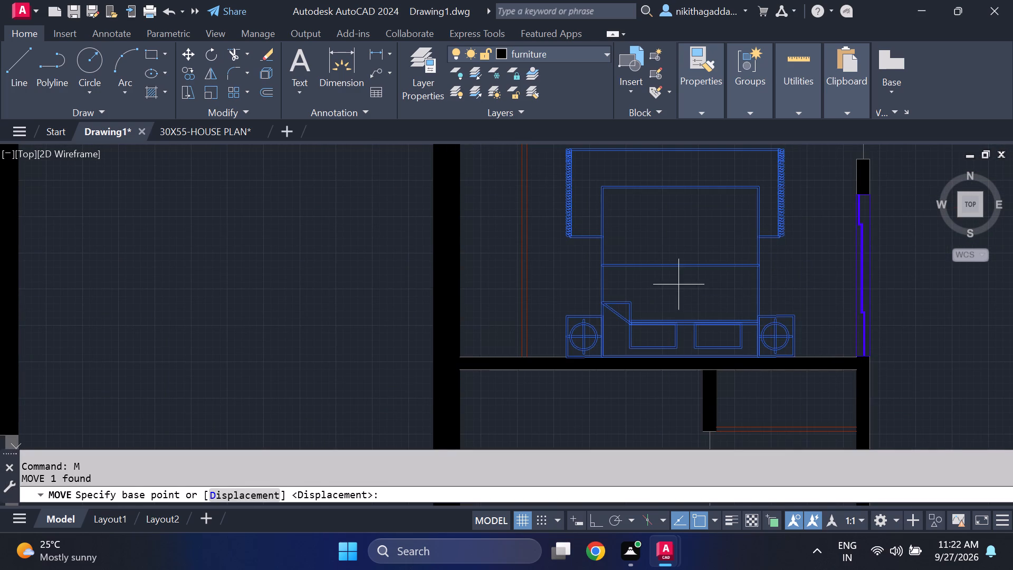
left_click(682, 264)
scroll(681, 257, "up", 2)
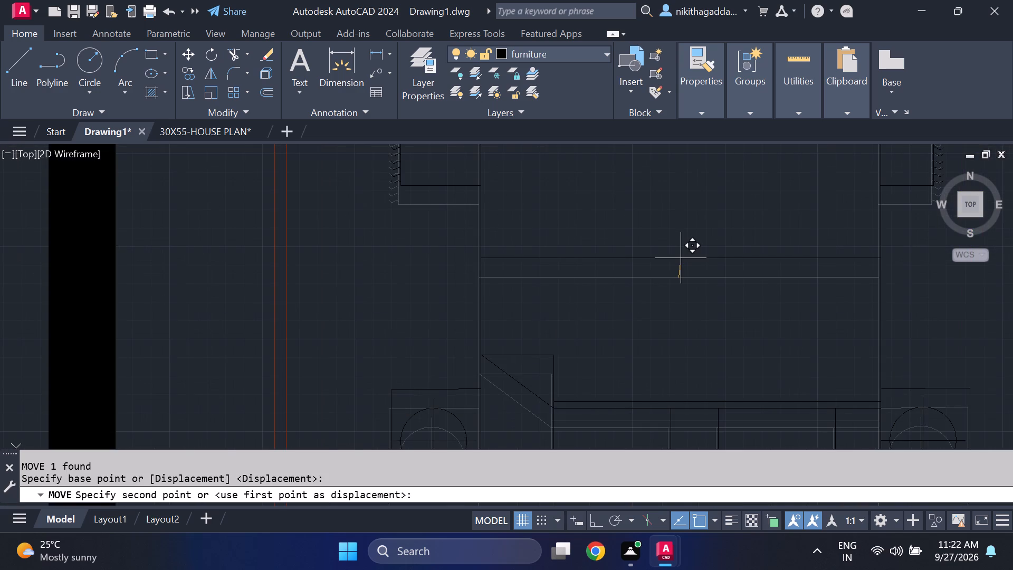
left_click(681, 258)
Scale up the bottom bedroom's bed freehand about its middle, using a point just above the rug as the factor.
scroll(682, 258, "down", 4)
scroll(700, 316, "down", 1)
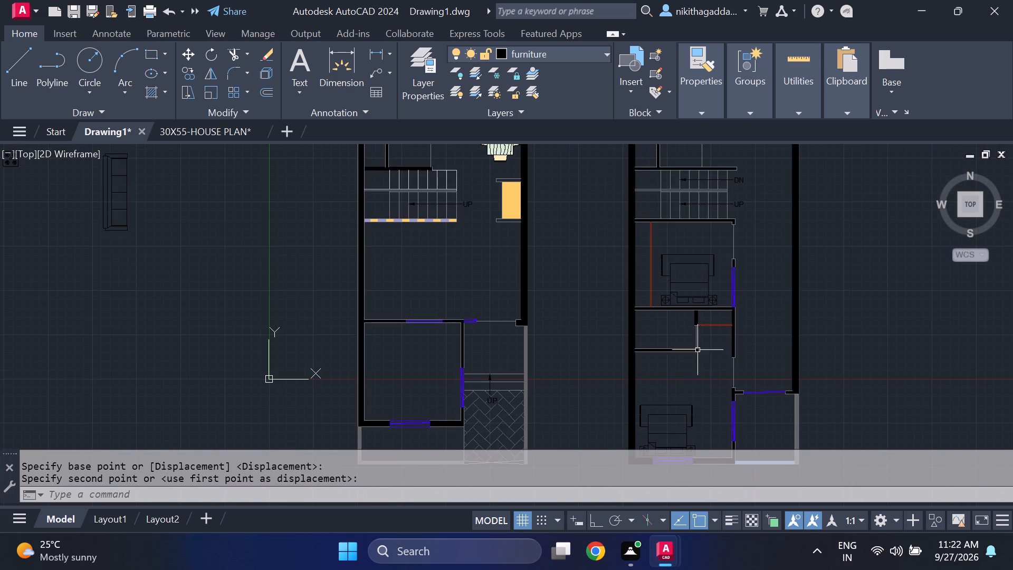
middle_click_drag(648, 427, 640, 328)
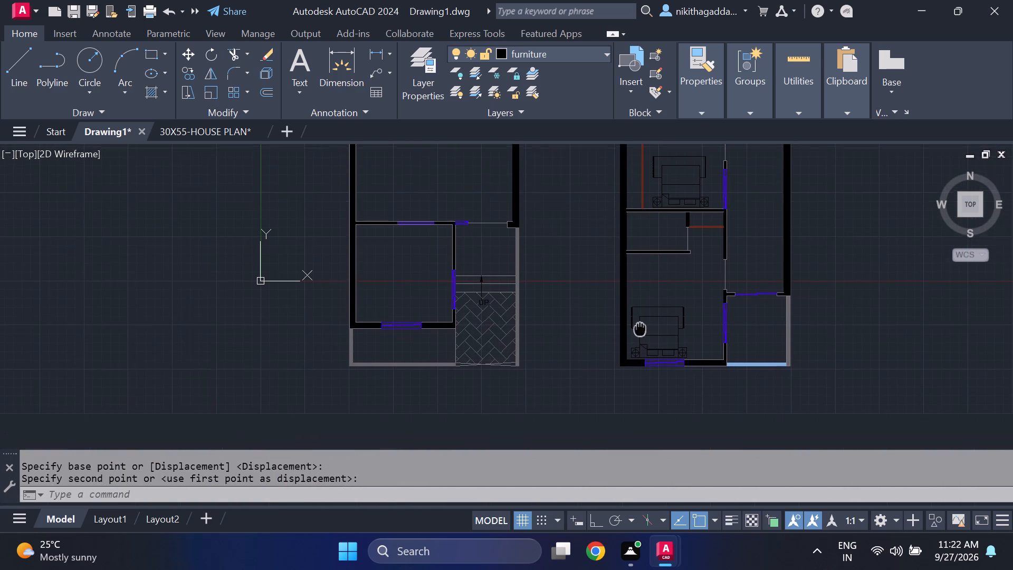
middle_click_drag(640, 328, 648, 324)
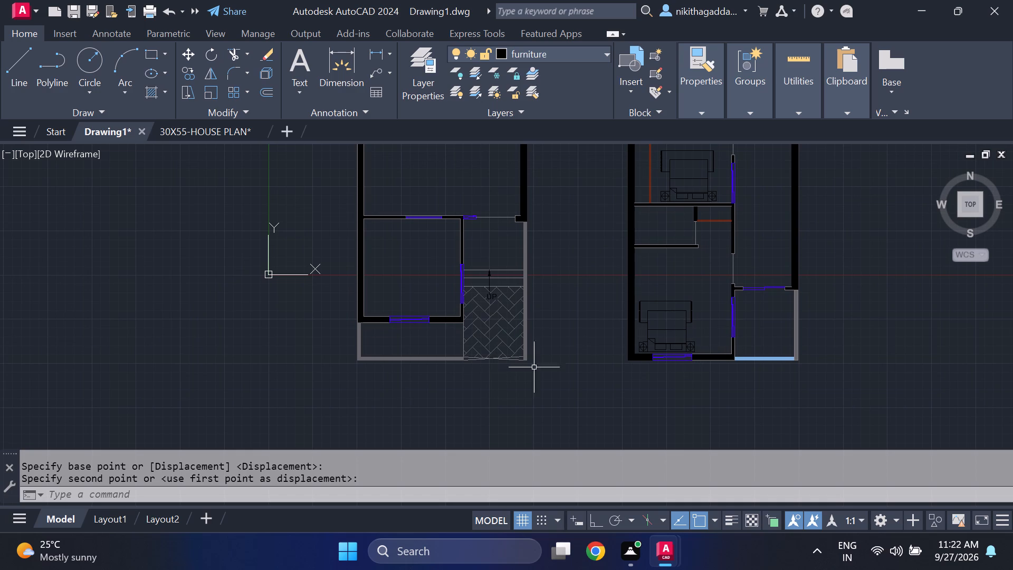
scroll(715, 360, "up", 2)
left_click(671, 189)
left_click(608, 273)
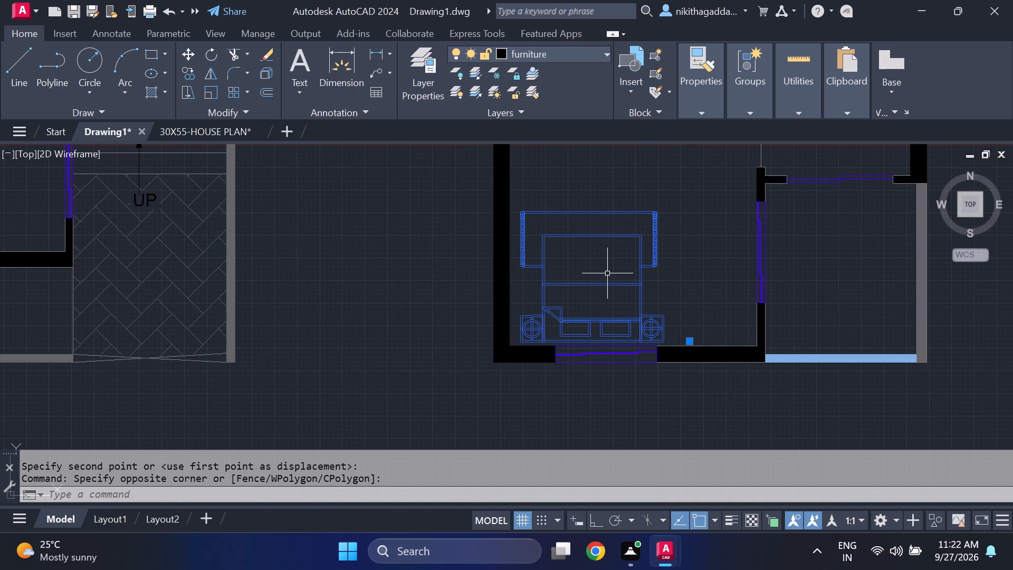
key("s")
type("CALE")
key("Return")
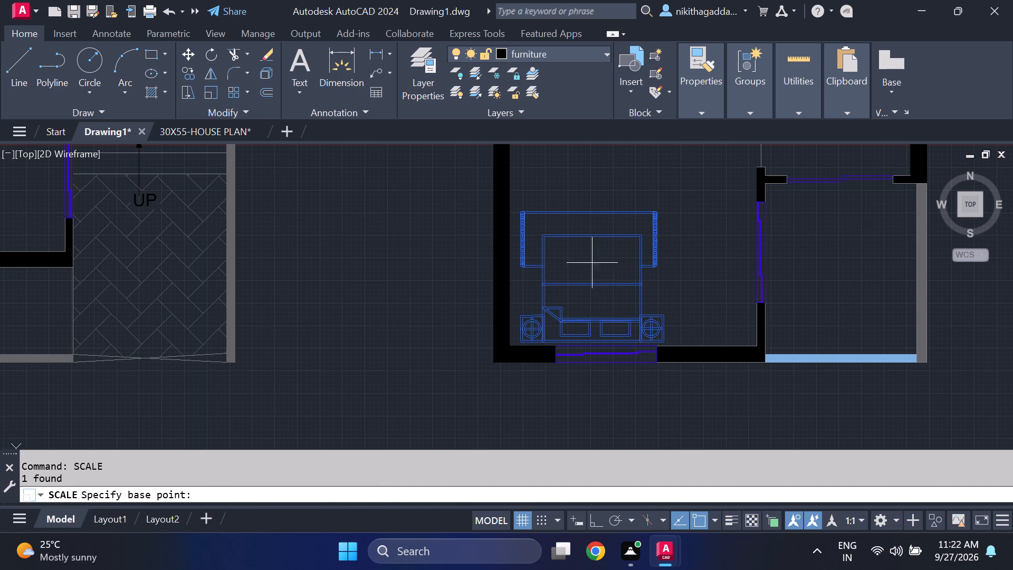
left_click(587, 283)
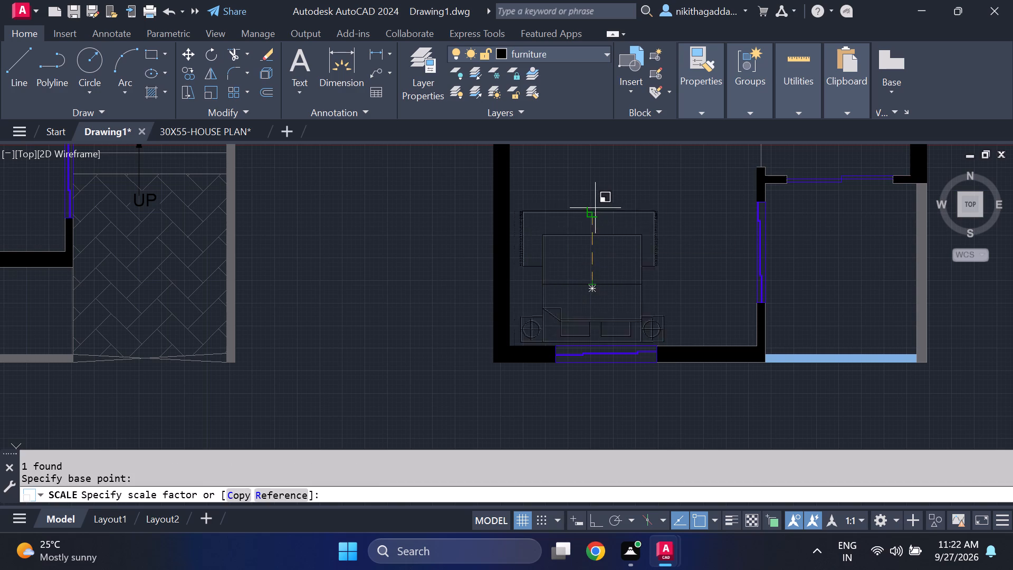
left_click(591, 193)
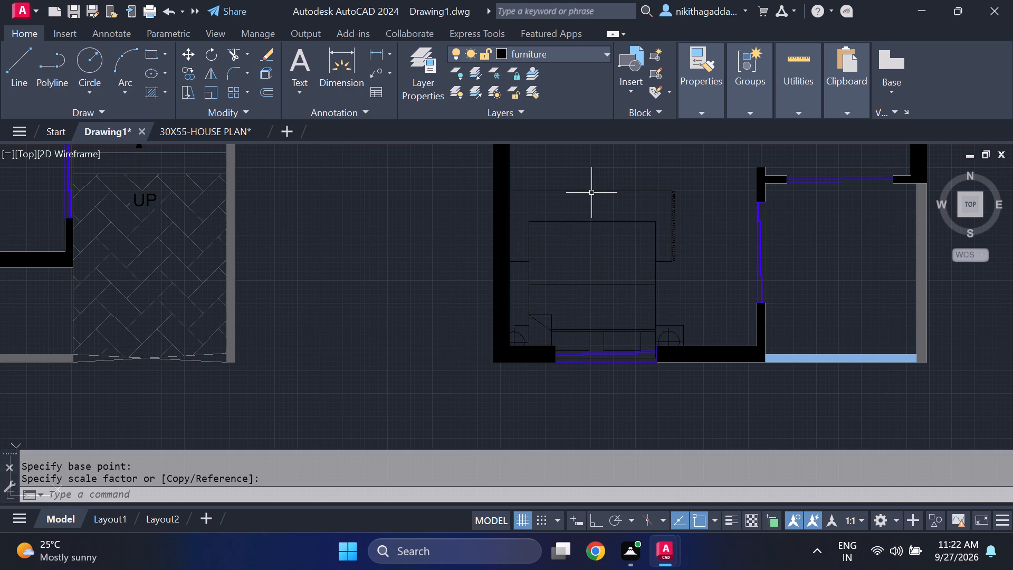
Move the enlarged bed in the bottom bedroom up and right, clear of the outer walls and window.
left_click_drag(666, 164, 649, 194)
left_click(592, 238)
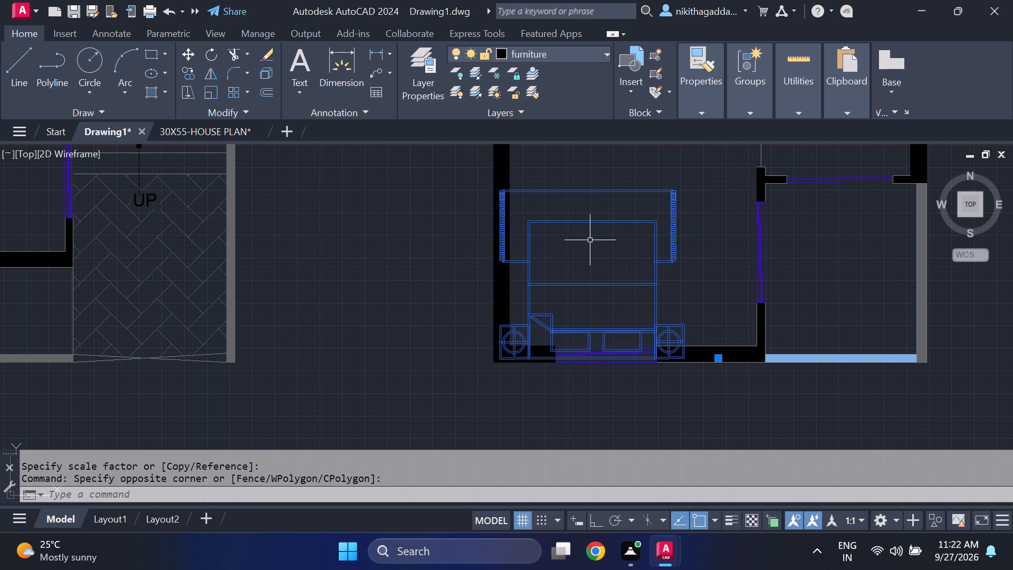
key("m")
key("Return")
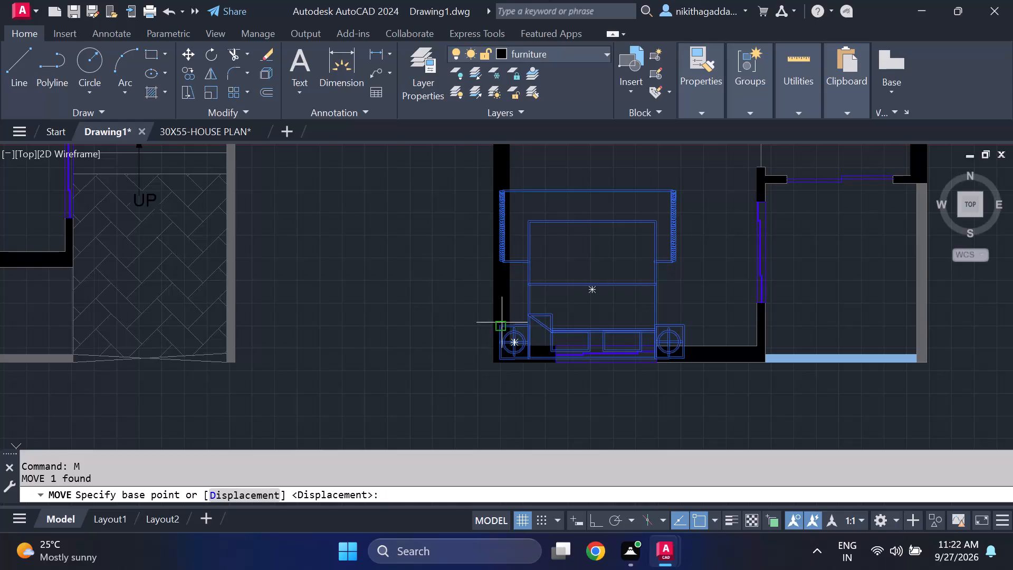
left_click(596, 283)
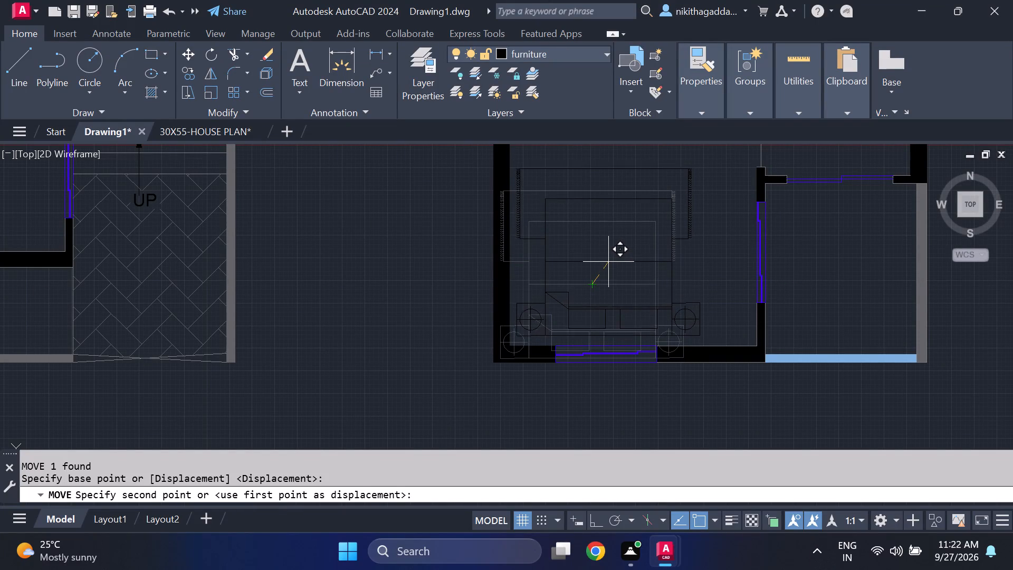
left_click(610, 267)
Scale down the bottom bedroom's bed slightly freehand, using the lower-left corner of its left nightstand as the base point.
scroll(616, 274, "down", 3)
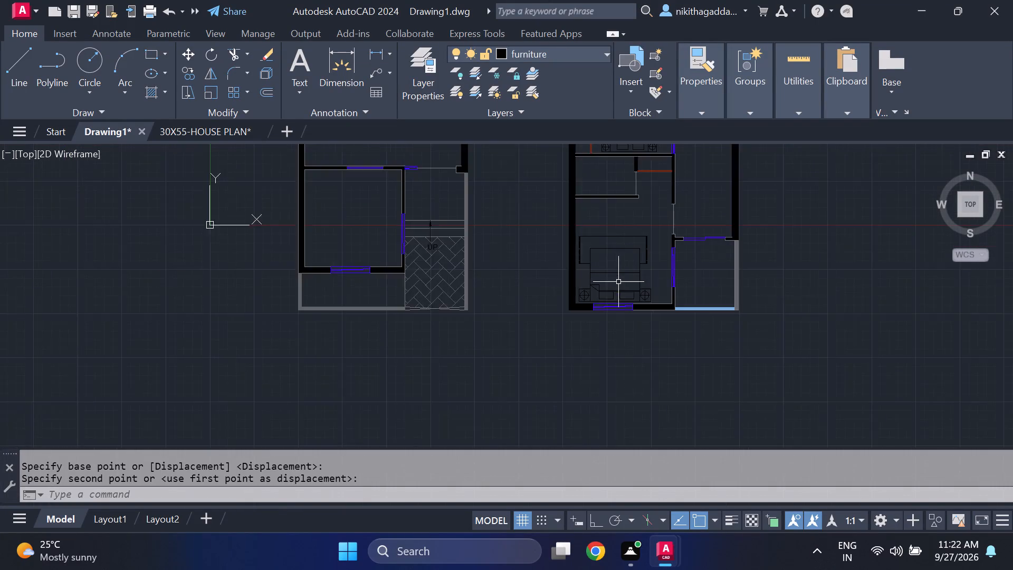
middle_click_drag(622, 333, 624, 360)
scroll(628, 289, "up", 1)
left_click_drag(642, 265, 640, 273)
left_click(617, 308)
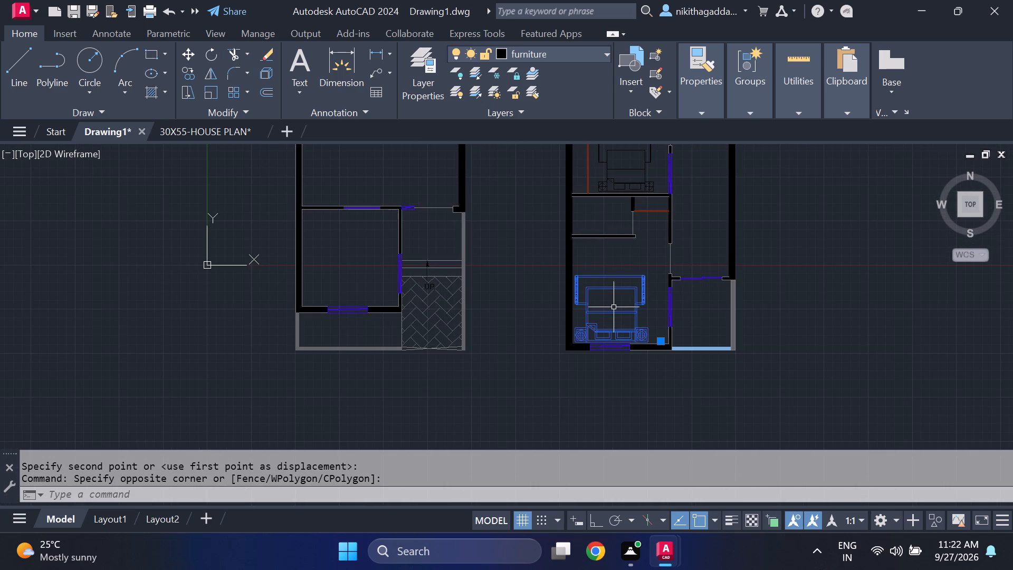
type("SCALE")
key("Return")
scroll(608, 321, "up", 4)
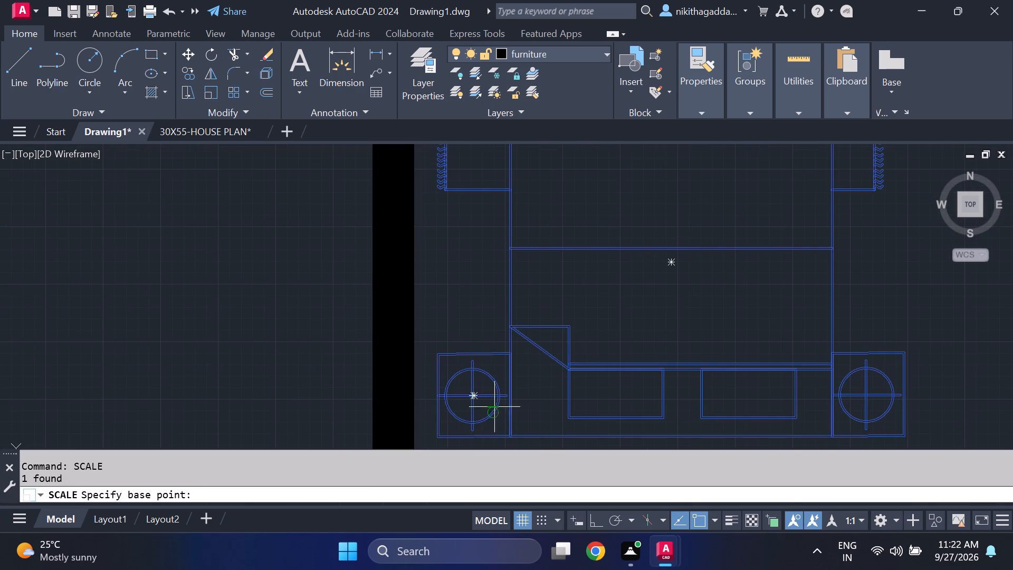
middle_click_drag(494, 405, 505, 328)
left_click(446, 363)
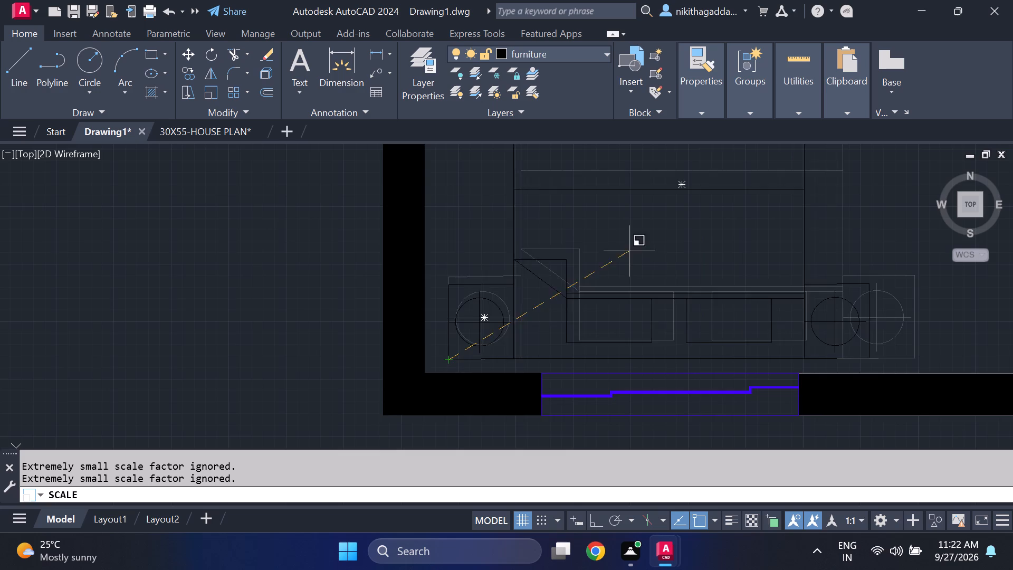
scroll(654, 254, "down", 4)
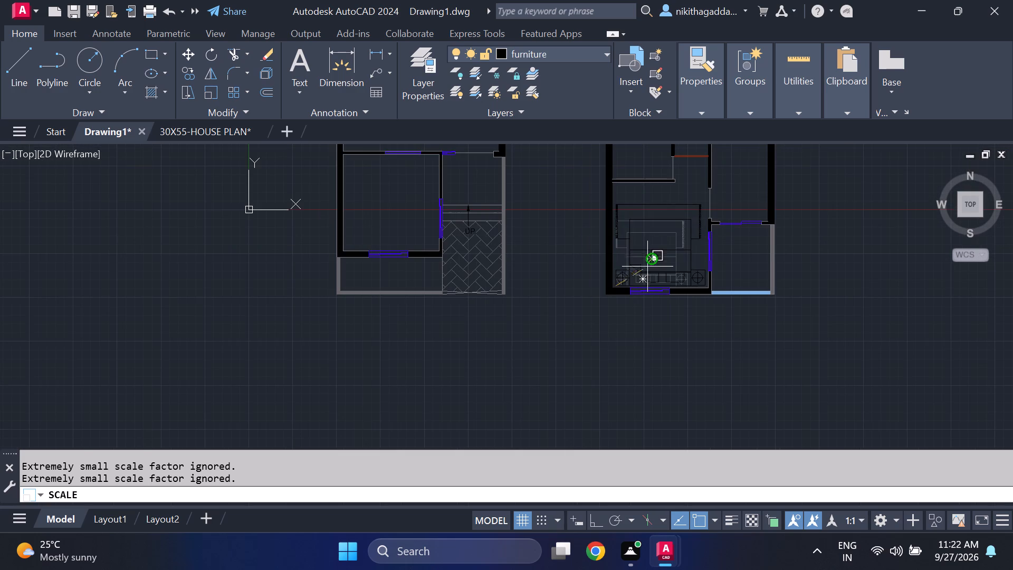
scroll(645, 271, "up", 2)
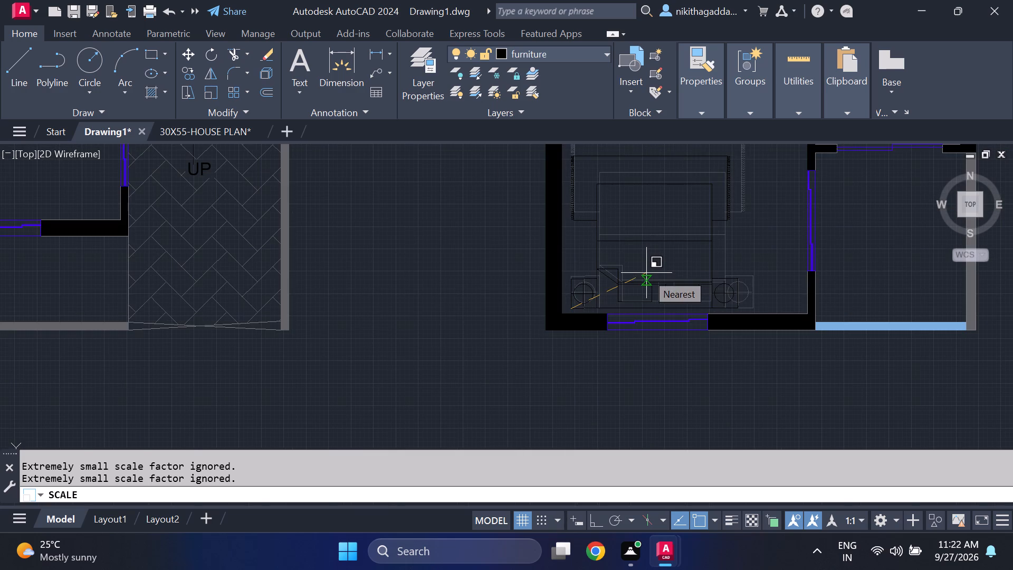
left_click(646, 273)
scroll(648, 274, "down", 3)
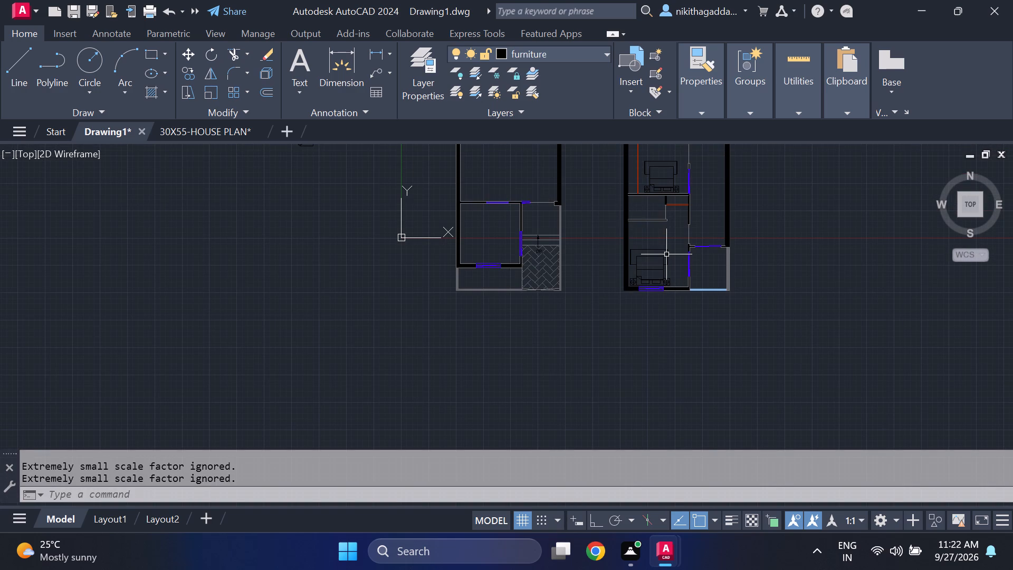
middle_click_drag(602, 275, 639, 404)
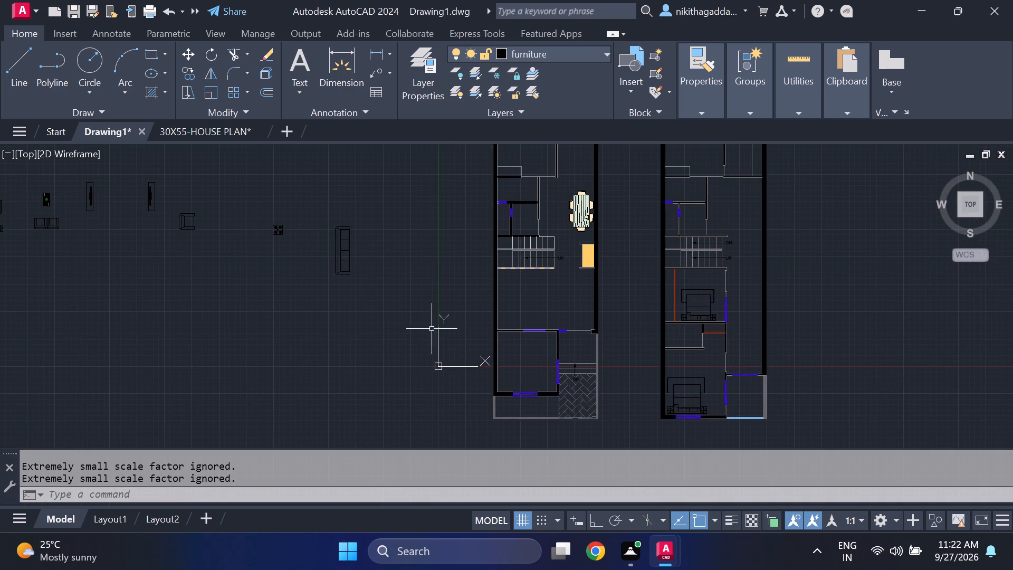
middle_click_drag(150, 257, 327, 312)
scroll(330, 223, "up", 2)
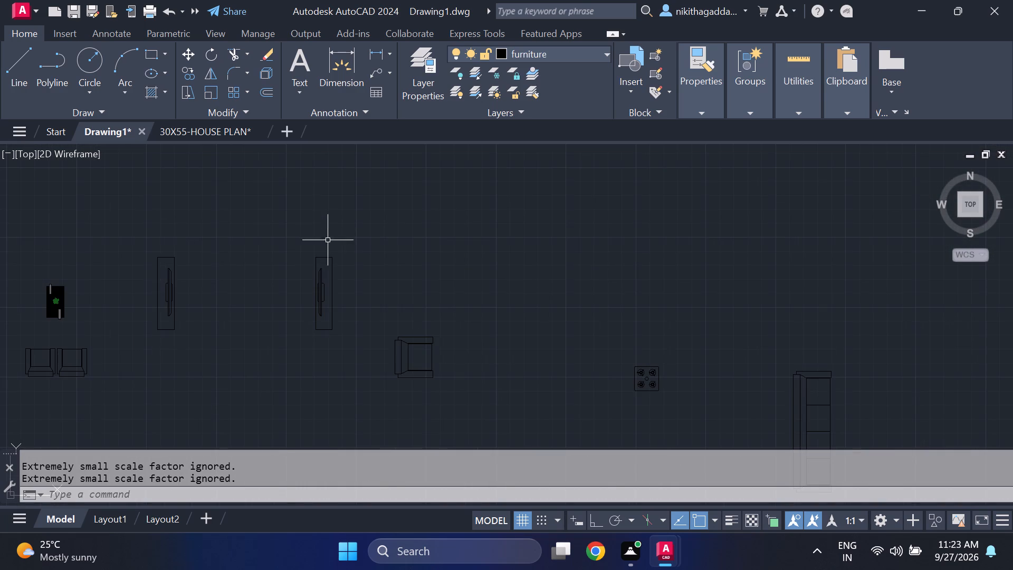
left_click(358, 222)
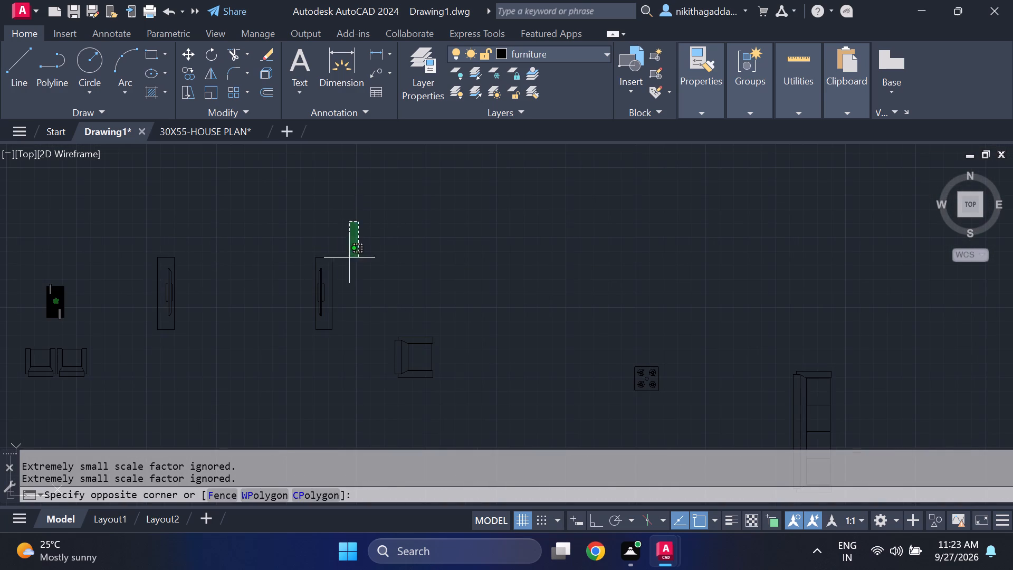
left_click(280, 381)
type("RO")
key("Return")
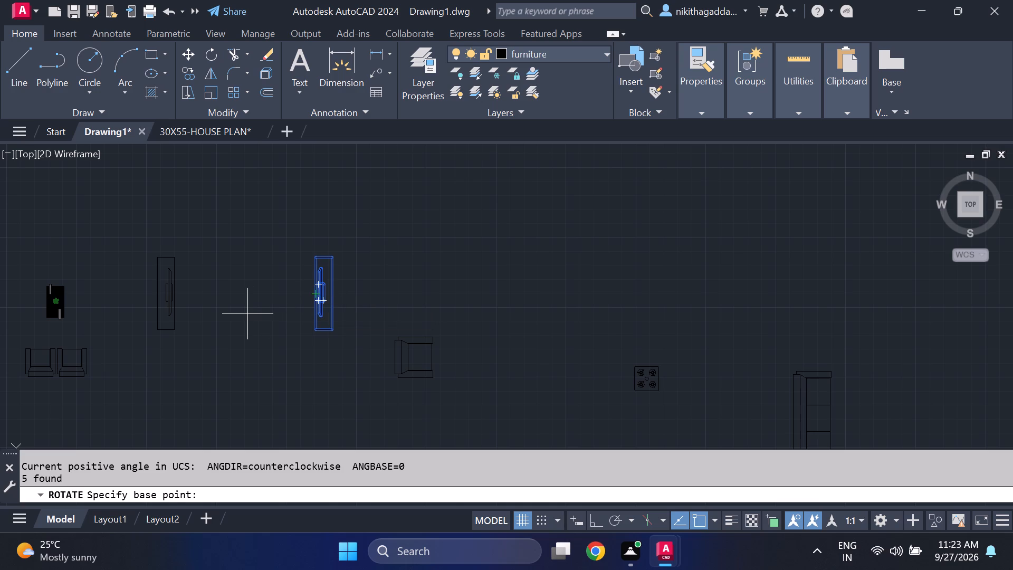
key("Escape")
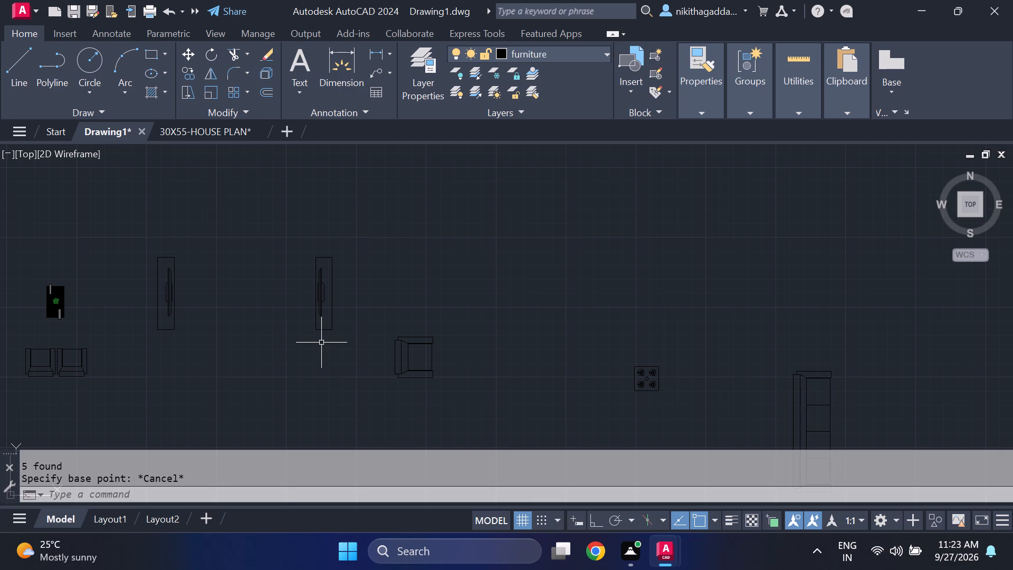
Copy the right-hand vertical TV unit among the spare furniture into the empty space above the armchair, using its upper-right corner as base point.
left_click(353, 249)
left_click(278, 370)
type("CO")
key("Return")
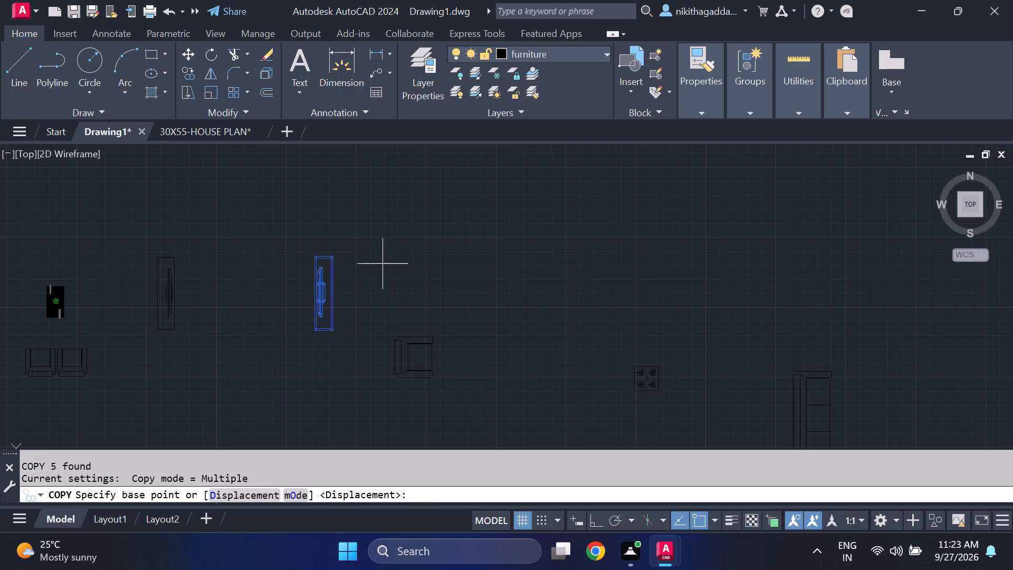
left_click(339, 262)
left_click(490, 212)
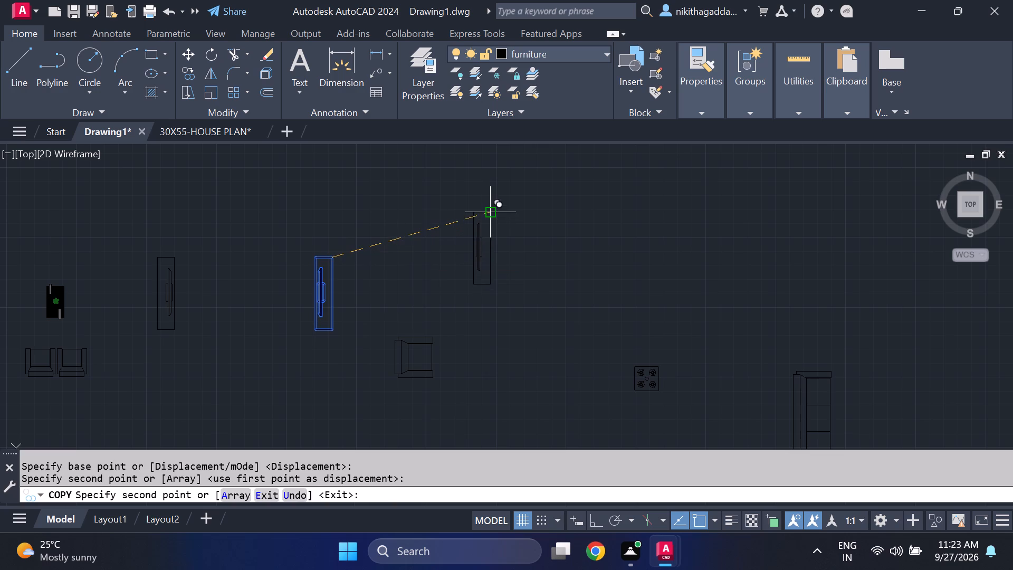
key("Escape")
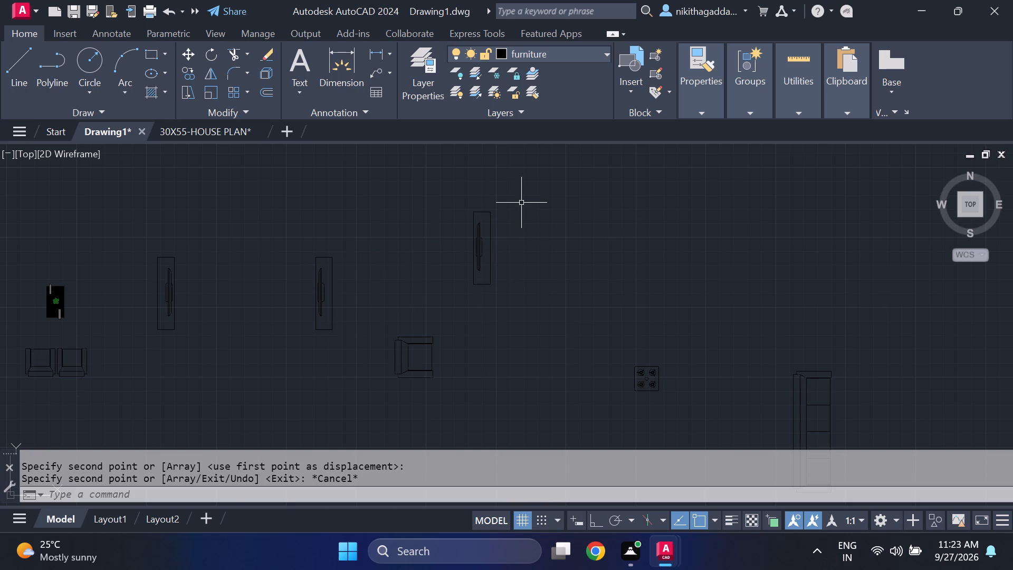
Rotate the new TV unit copy 90° clockwise about its lower-left corner with Ortho on, laying it horizontal.
left_click_drag(522, 196, 518, 207)
left_click(405, 299)
type("RO")
key("Return")
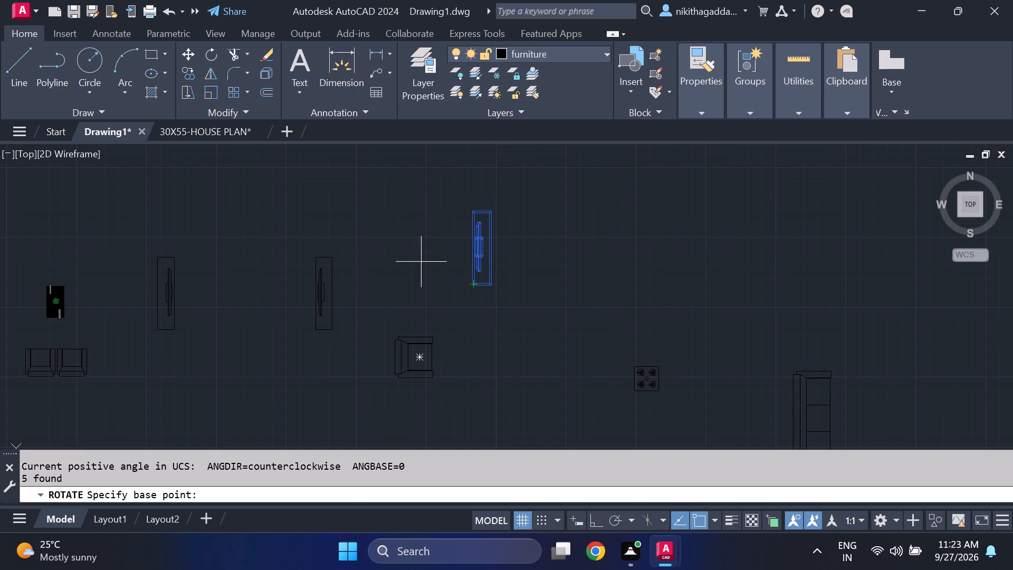
left_click(471, 284)
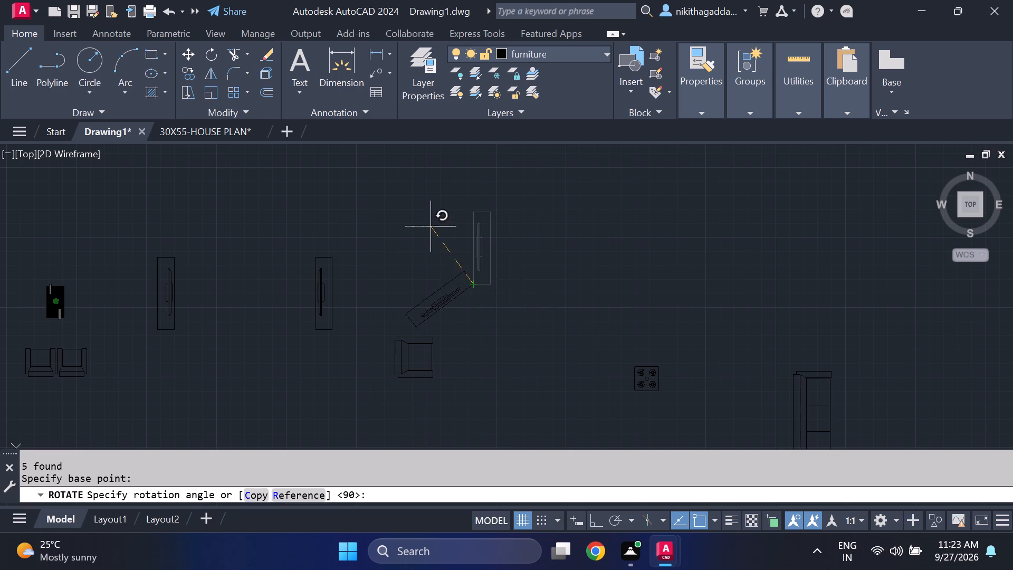
key("F8")
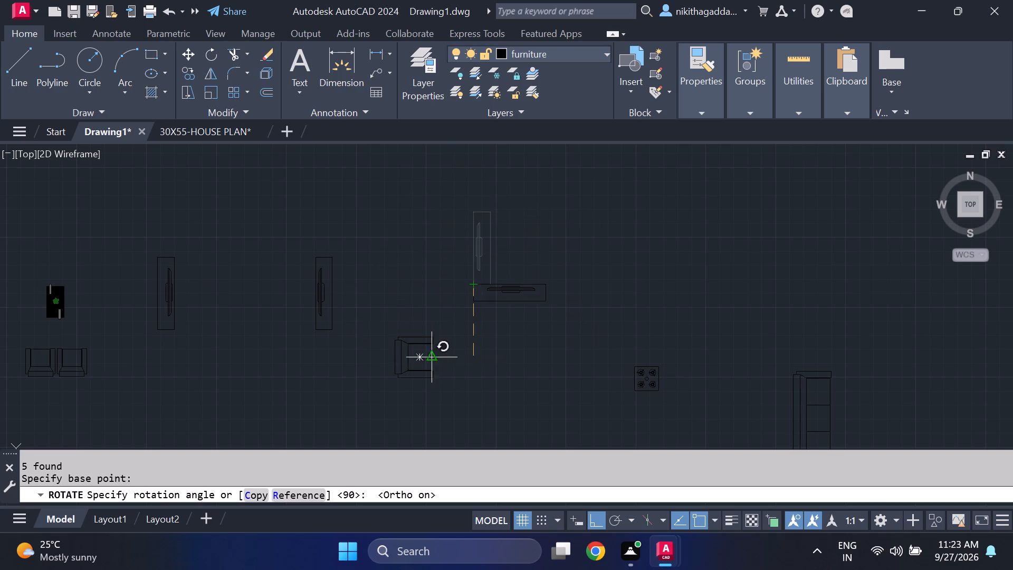
left_click_drag(475, 352, 474, 345)
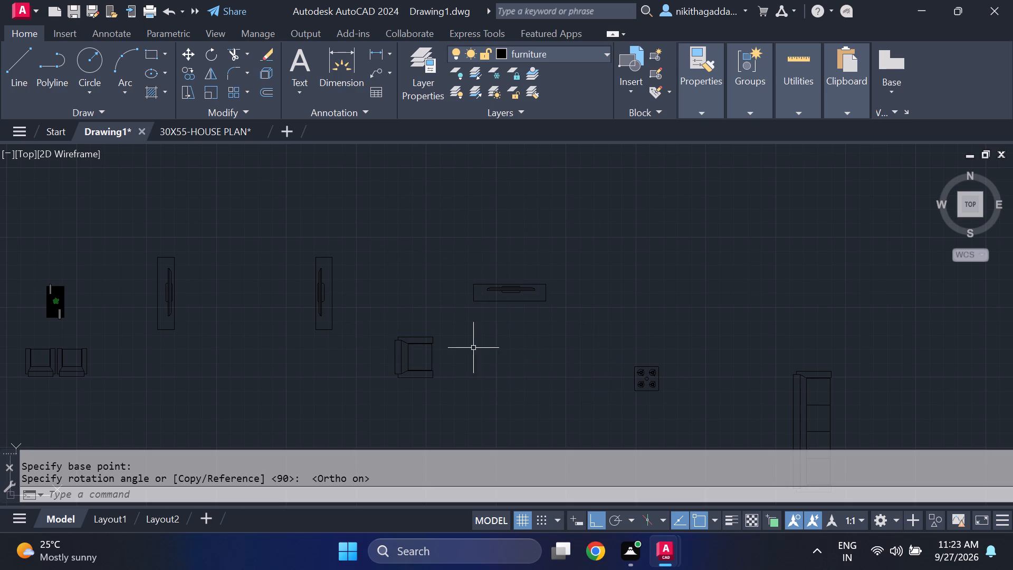
left_click_drag(474, 345, 474, 345)
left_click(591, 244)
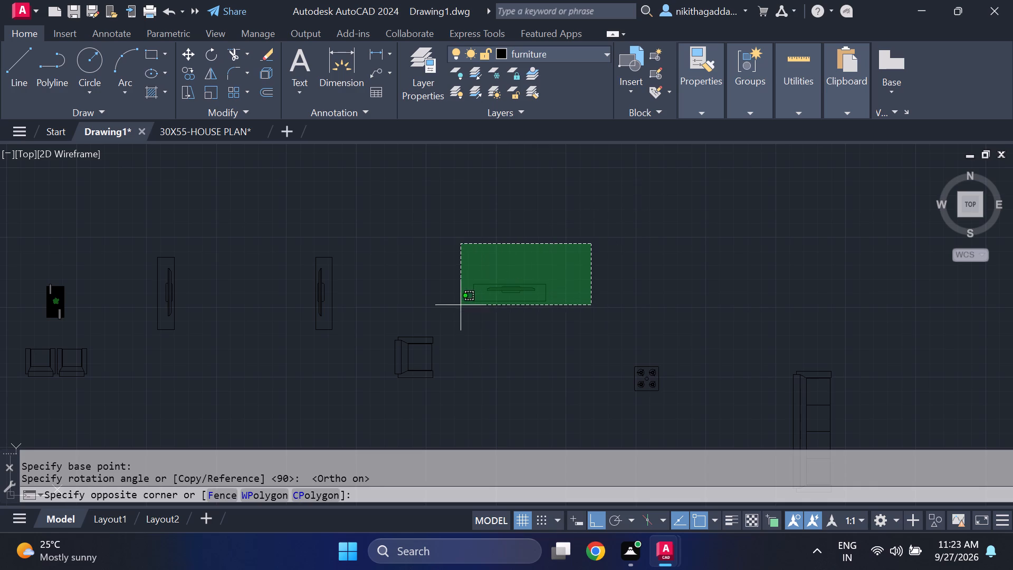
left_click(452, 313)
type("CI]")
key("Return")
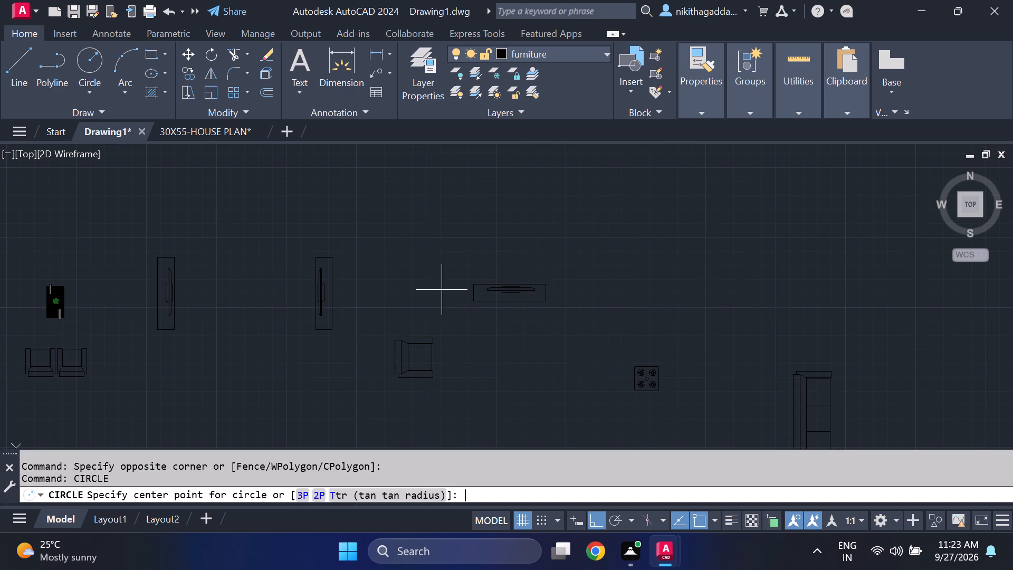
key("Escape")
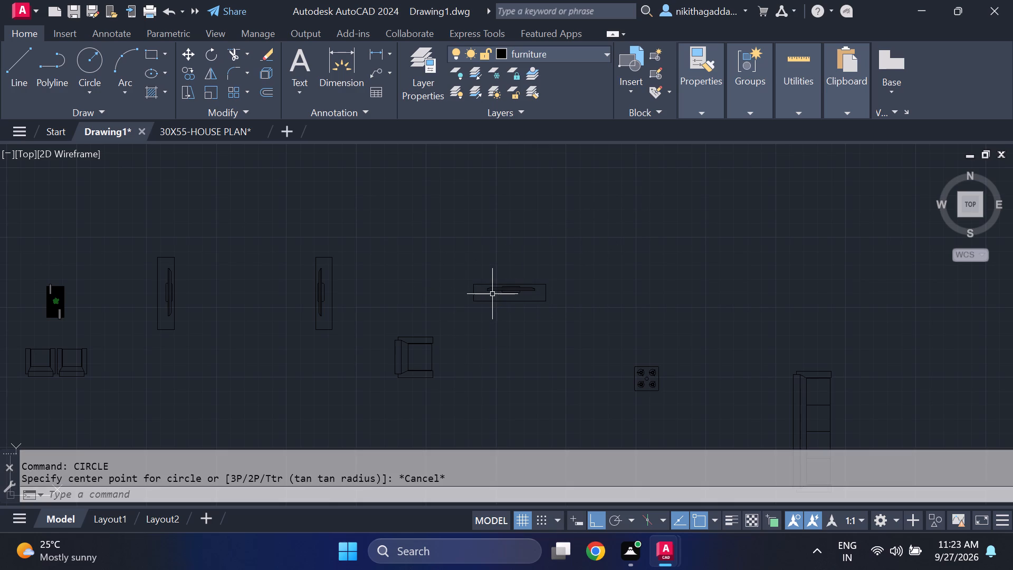
Copy the horizontal TV unit by its upper-left corner, with Ortho off, to just under the top wall of the right-hand plan's bedroom below the stairs.
left_click(594, 258)
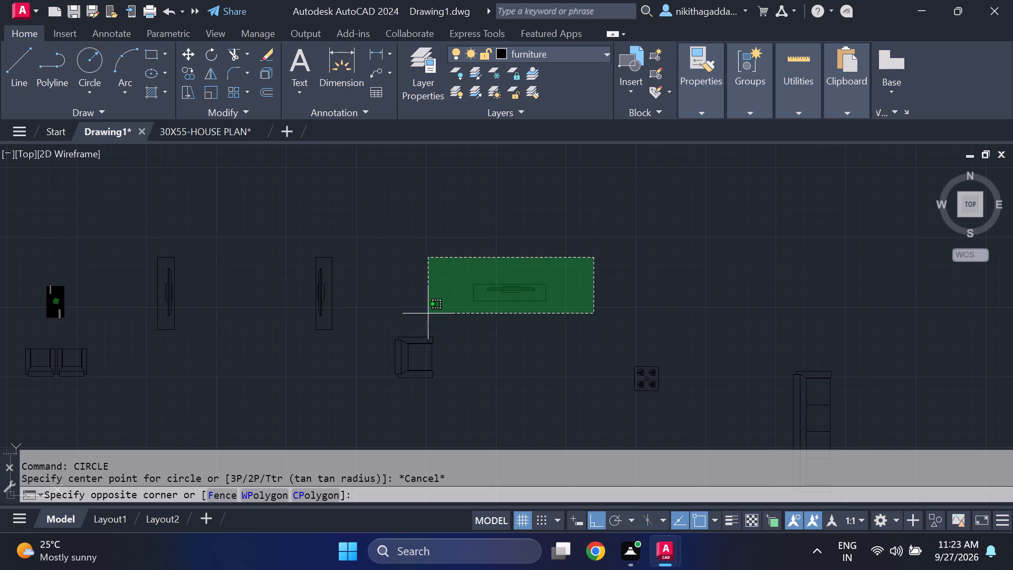
left_click(430, 298)
left_click(627, 270)
left_click(492, 320)
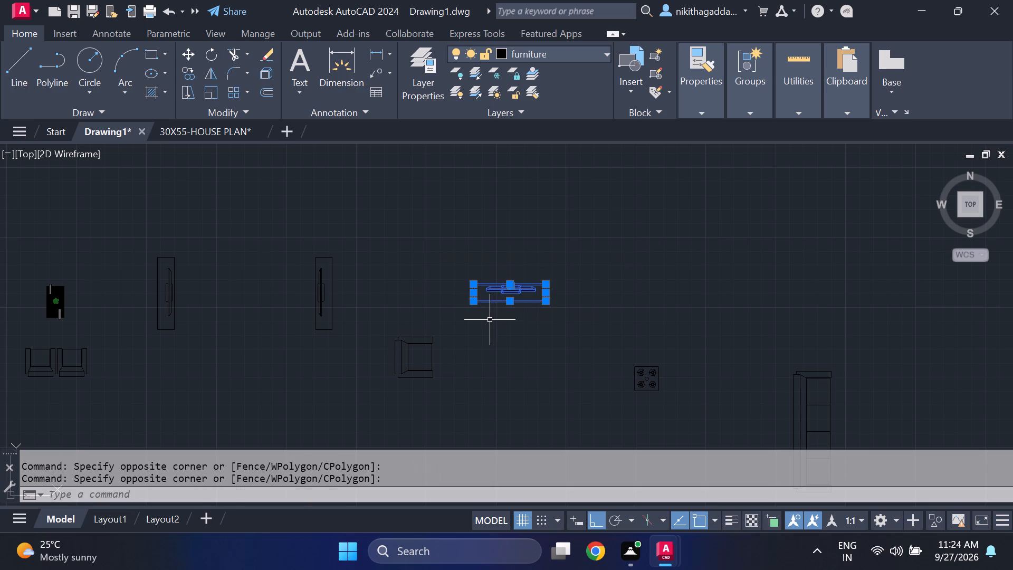
type("CO")
key("Return")
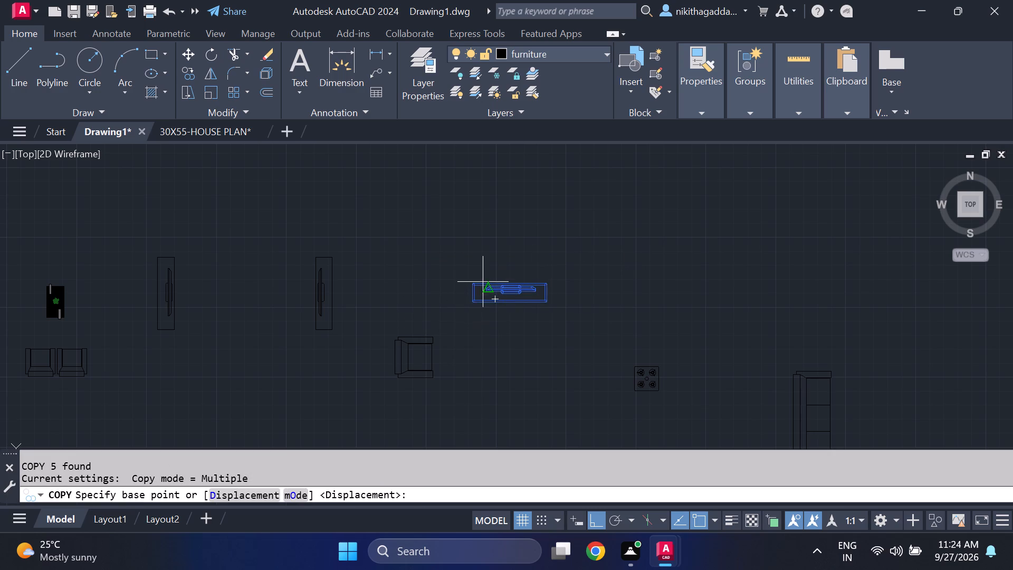
left_click(471, 287)
middle_click_drag(883, 388, 638, 340)
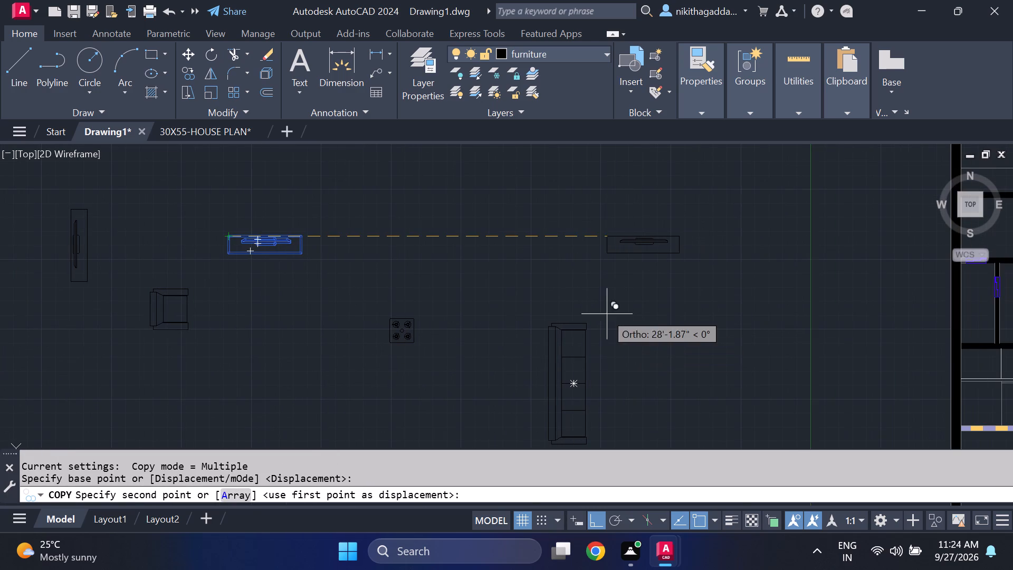
key("F8")
middle_click_drag(709, 400, 419, 269)
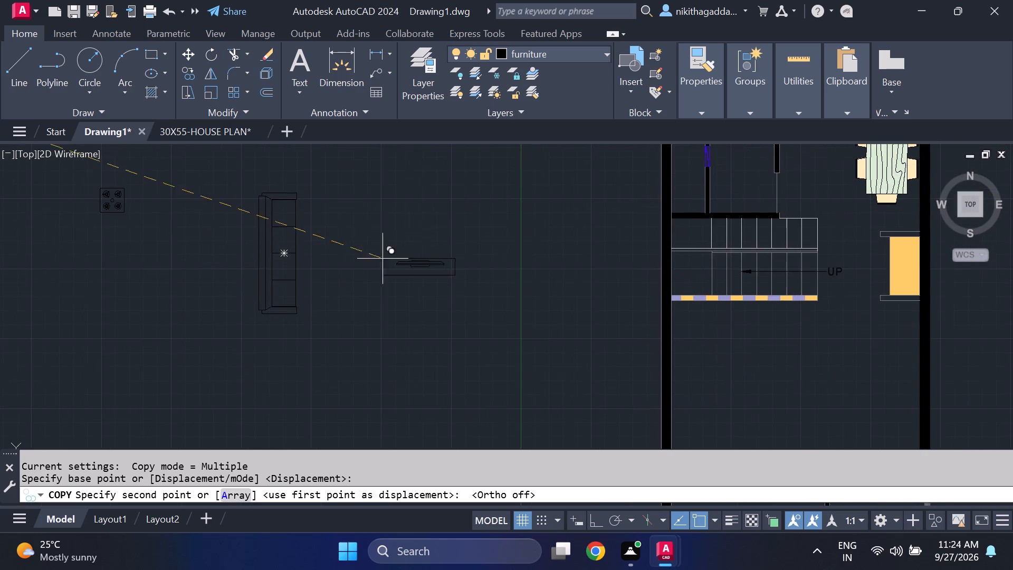
scroll(405, 259, "down", 3)
scroll(616, 289, "up", 3)
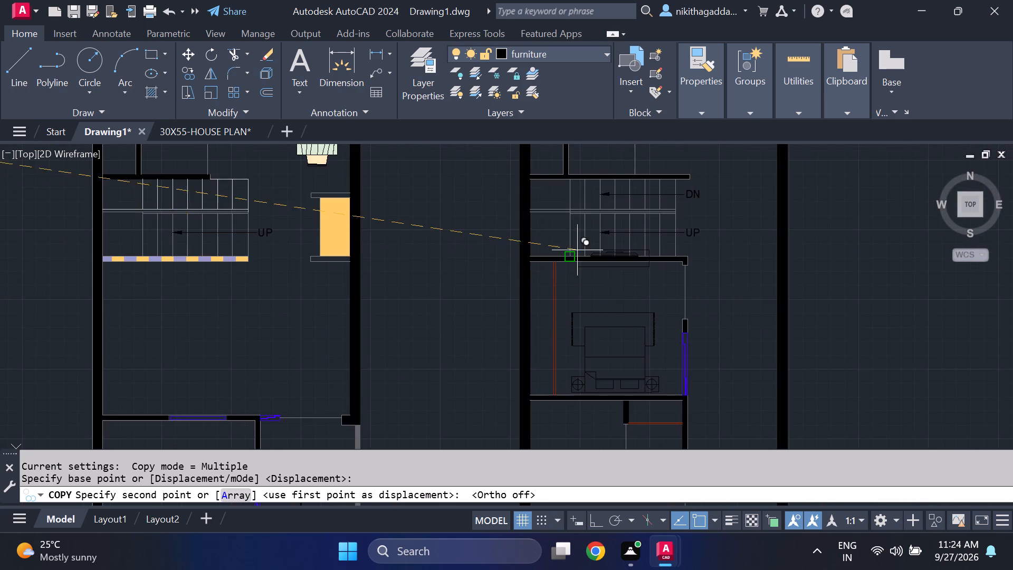
scroll(575, 250, "up", 3)
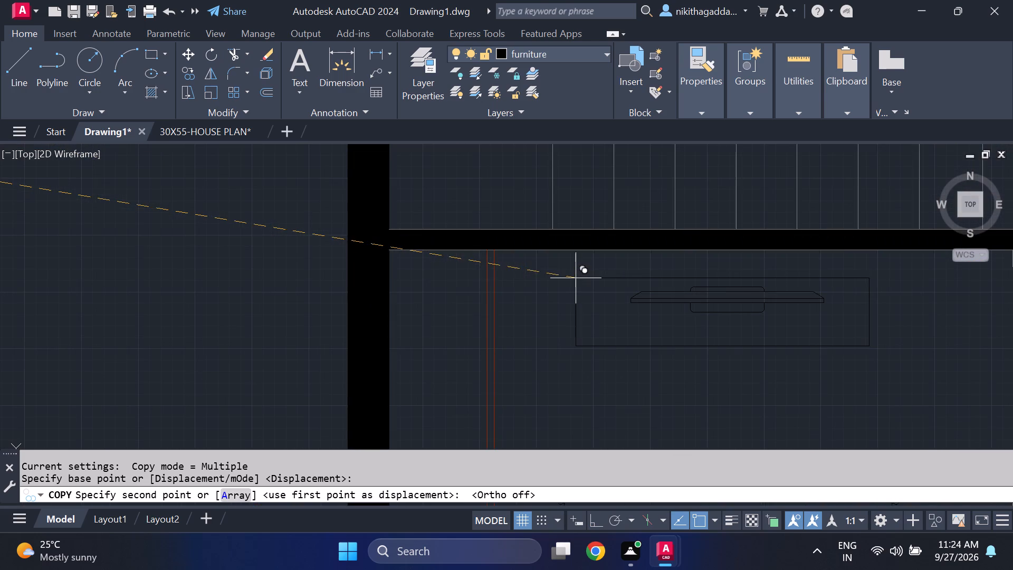
middle_click_drag(575, 278, 560, 325)
scroll(556, 310, "up", 2)
scroll(569, 317, "down", 3)
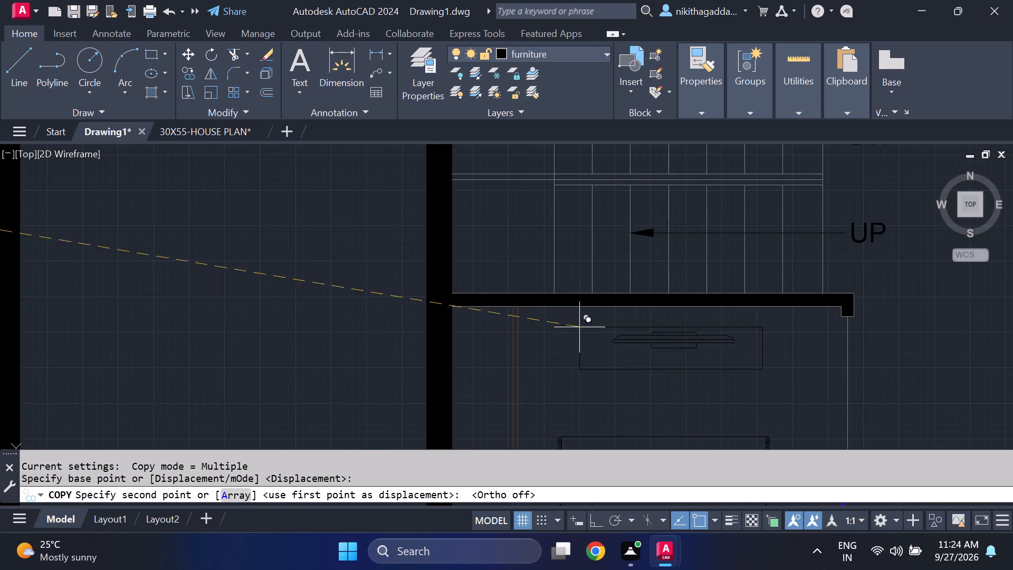
middle_click_drag(597, 337, 576, 311)
scroll(566, 296, "down", 2)
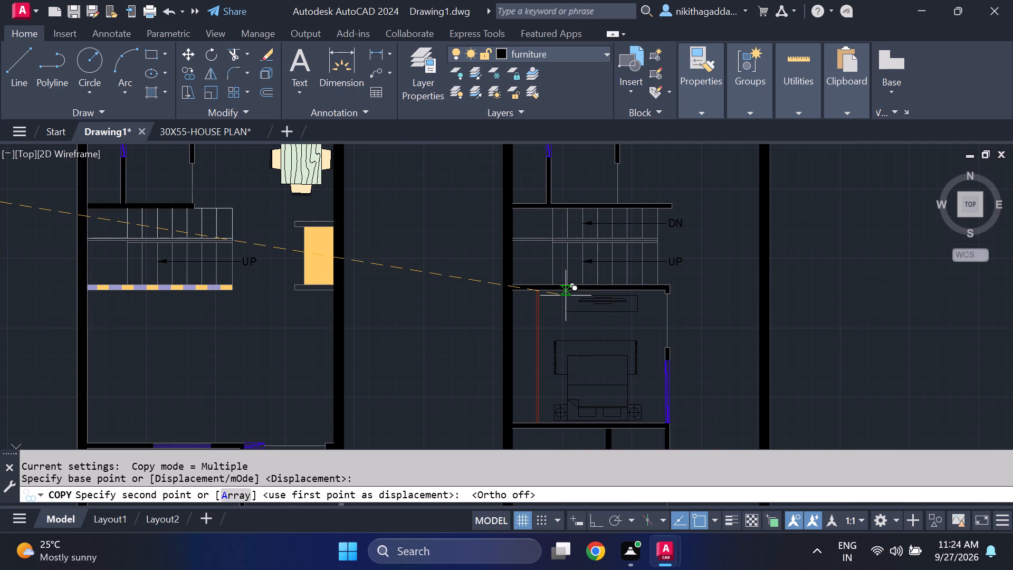
middle_click_drag(566, 296, 562, 329)
scroll(558, 328, "up", 3)
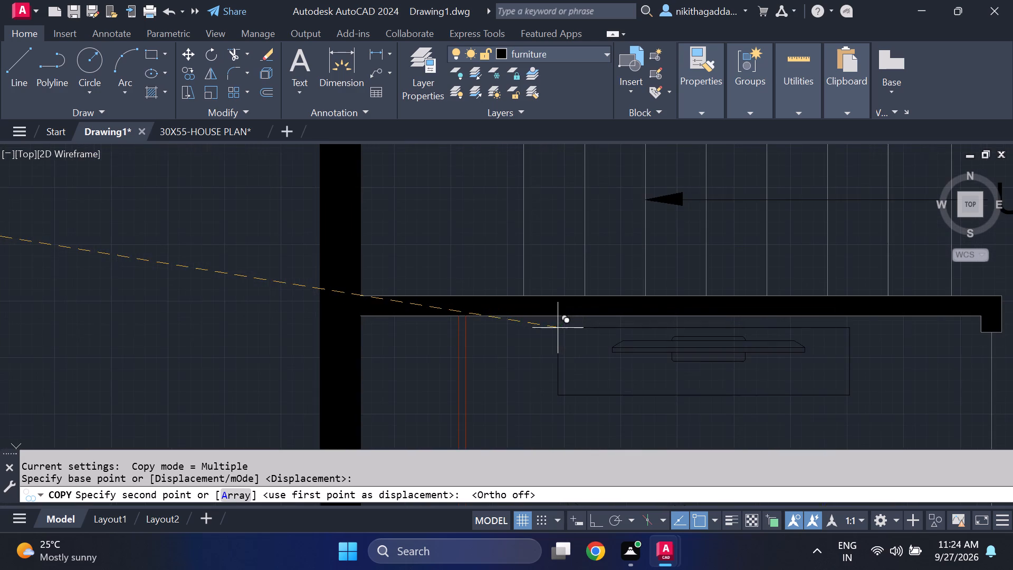
scroll(548, 316, "up", 3)
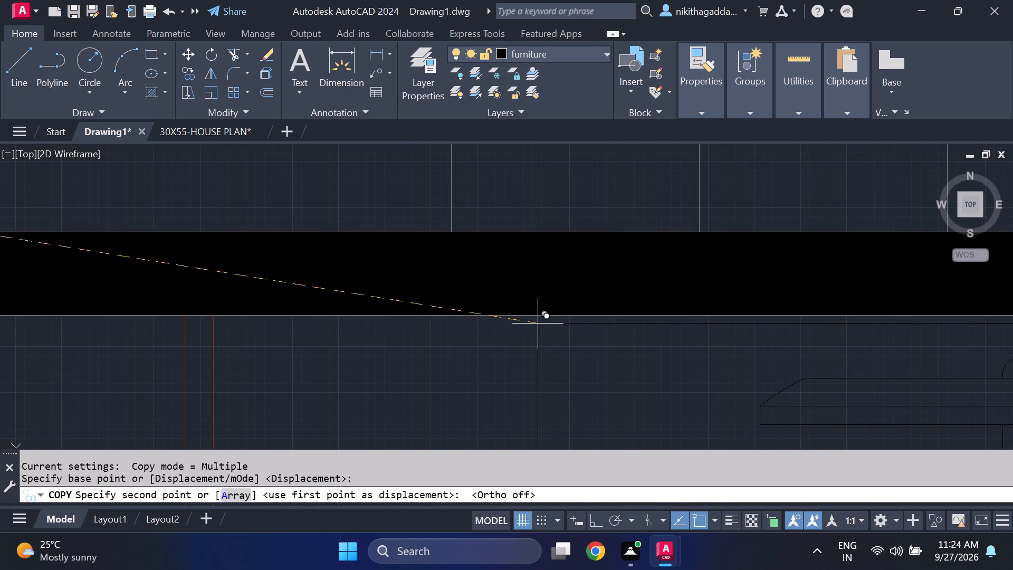
left_click(538, 324)
Place a second copy of the horizontal TV unit just under the bottom bedroom's top wall, facing the bed, and end the Copy.
scroll(558, 339, "down", 3)
middle_click_drag(602, 384, 579, 287)
scroll(573, 279, "down", 2)
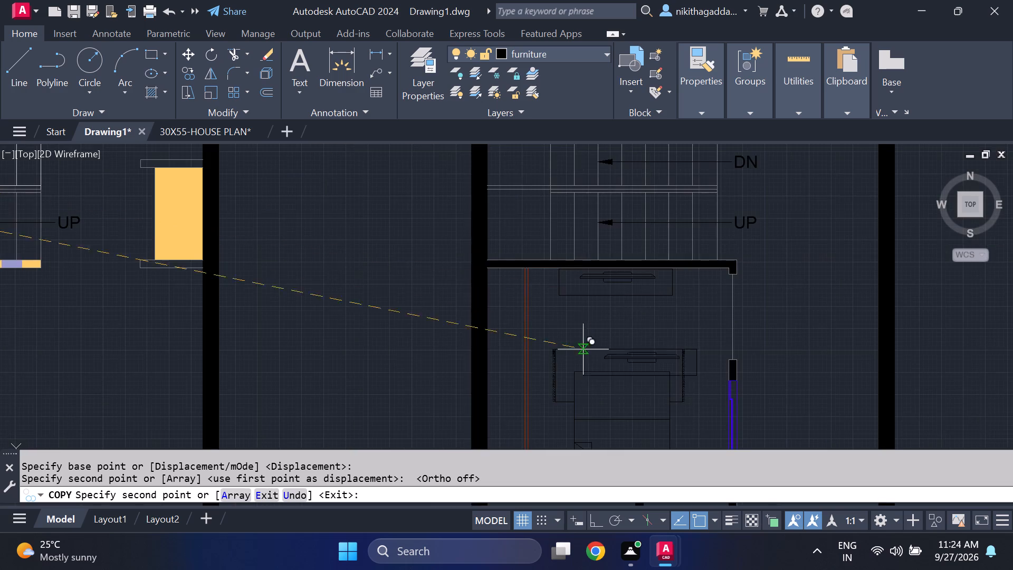
middle_click_drag(591, 356, 594, 281)
scroll(594, 286, "down", 2)
middle_click_drag(604, 355, 613, 249)
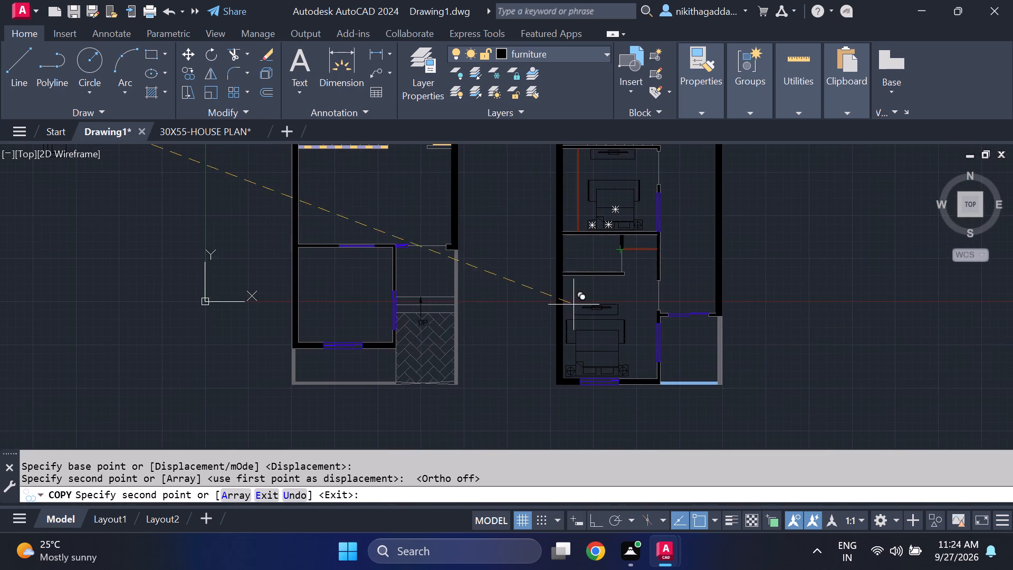
scroll(575, 301, "up", 2)
middle_click_drag(580, 265, 576, 283)
scroll(562, 265, "up", 2)
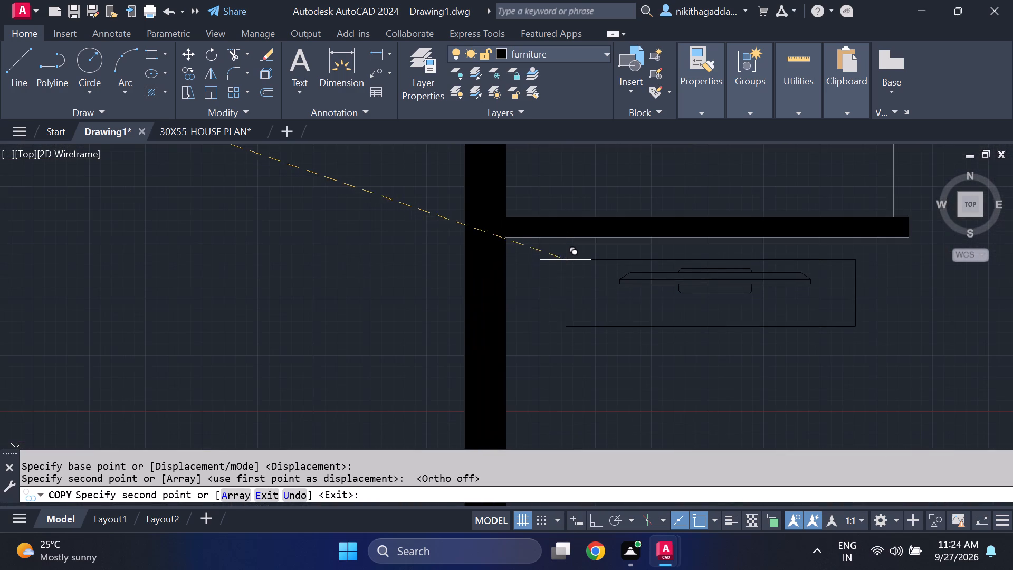
middle_click_drag(566, 260, 559, 273)
scroll(559, 273, "up", 2)
middle_click_drag(561, 260, 528, 290)
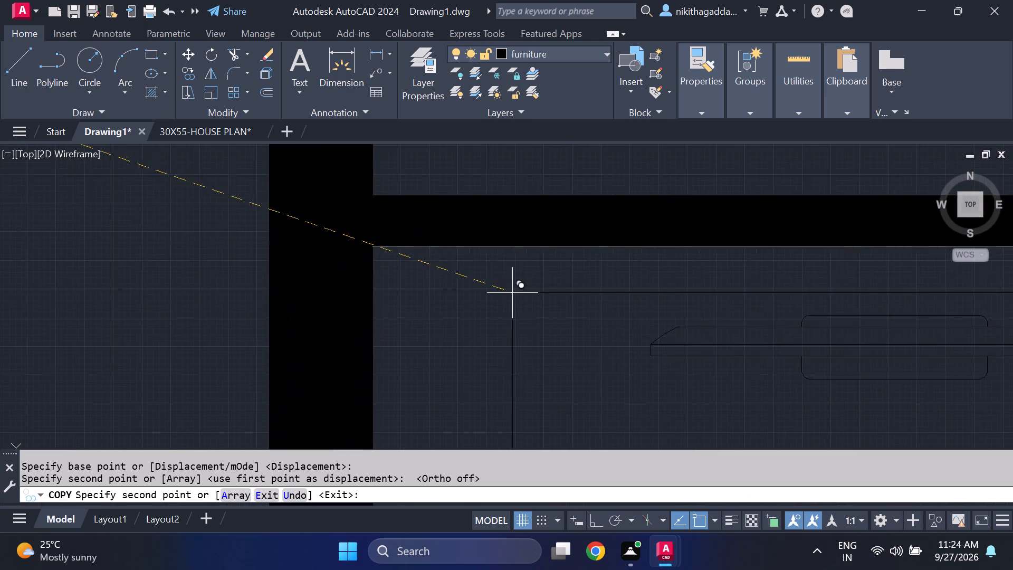
scroll(526, 278, "down", 2)
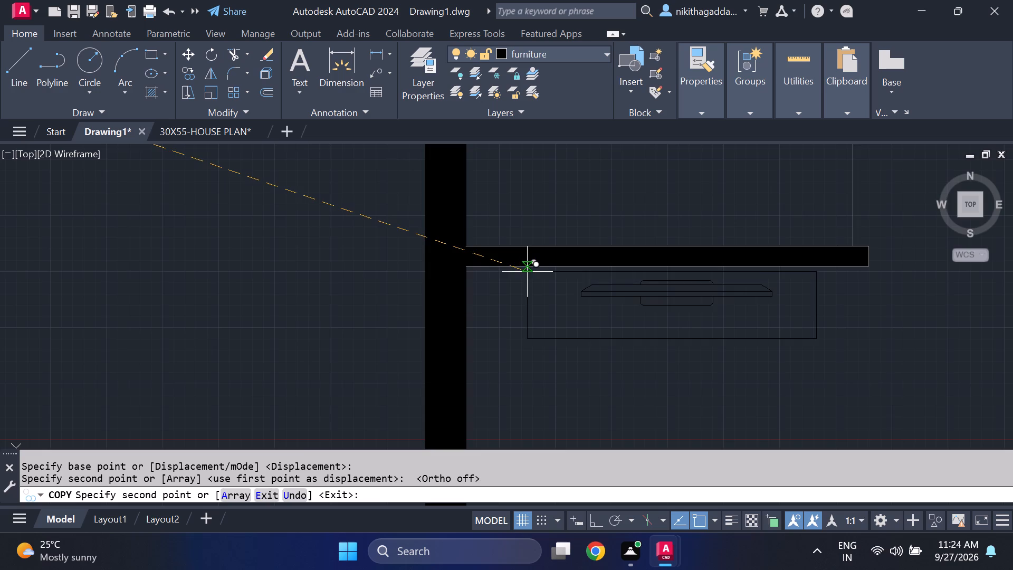
scroll(527, 273, "up", 3)
left_click(527, 264)
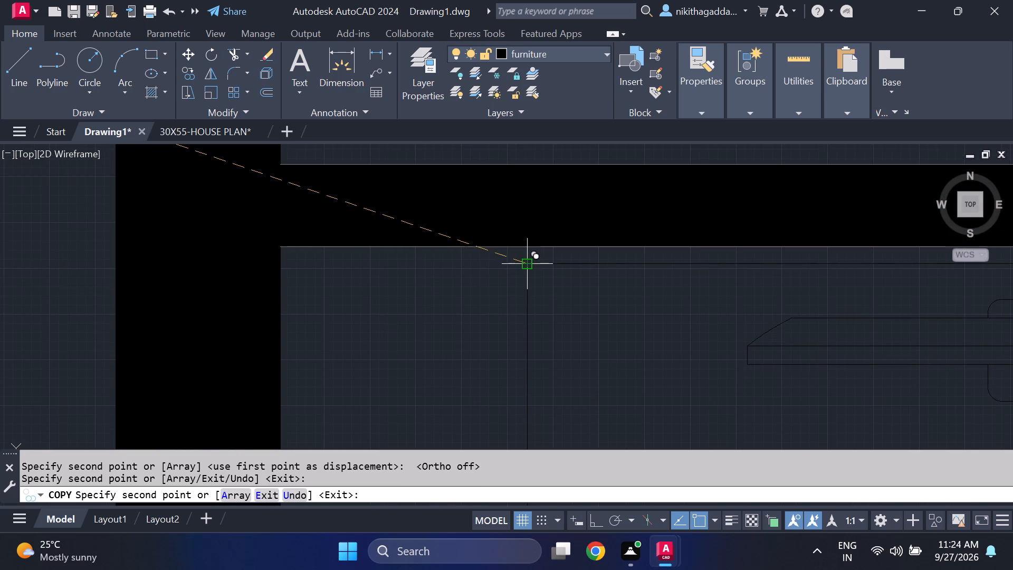
scroll(563, 307, "down", 3)
scroll(687, 325, "down", 4)
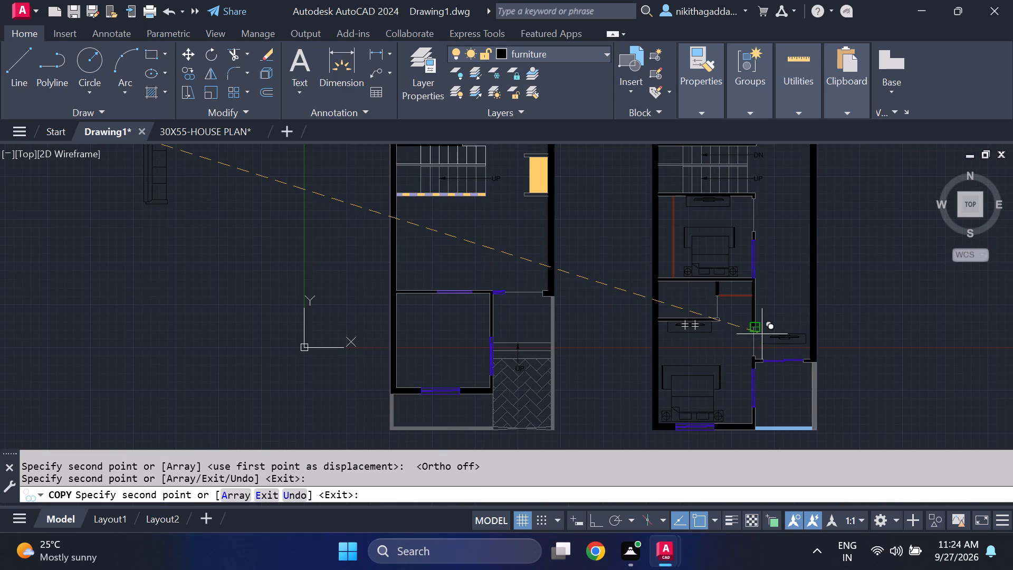
key("Escape")
Examine the furnished bedrooms of the right-hand plan and the spare furniture beside the floor plans.
scroll(641, 366, "down", 2)
scroll(683, 354, "up", 2)
middle_click_drag(609, 359, 608, 358)
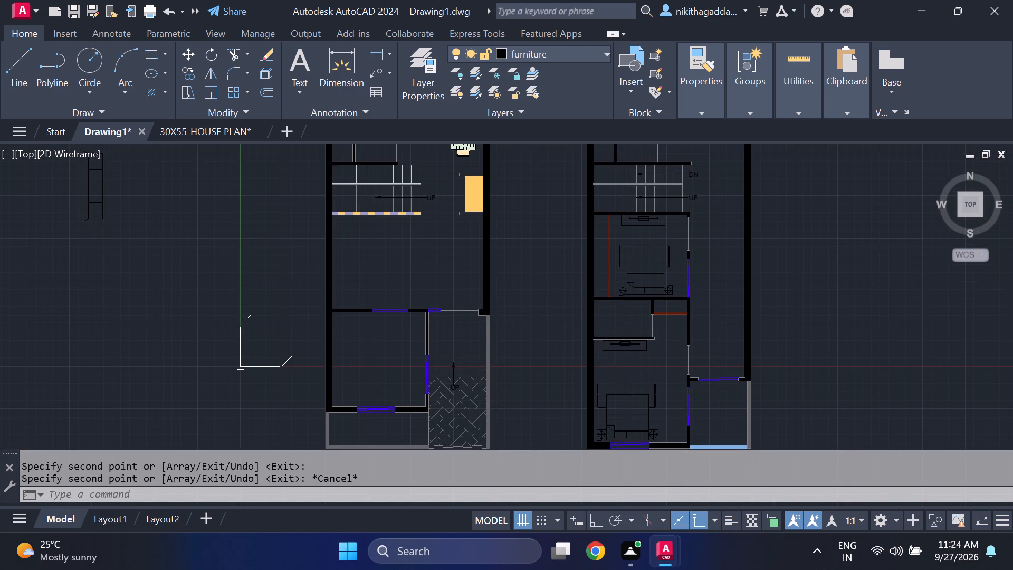
middle_click_drag(608, 358, 606, 343)
middle_click(606, 343)
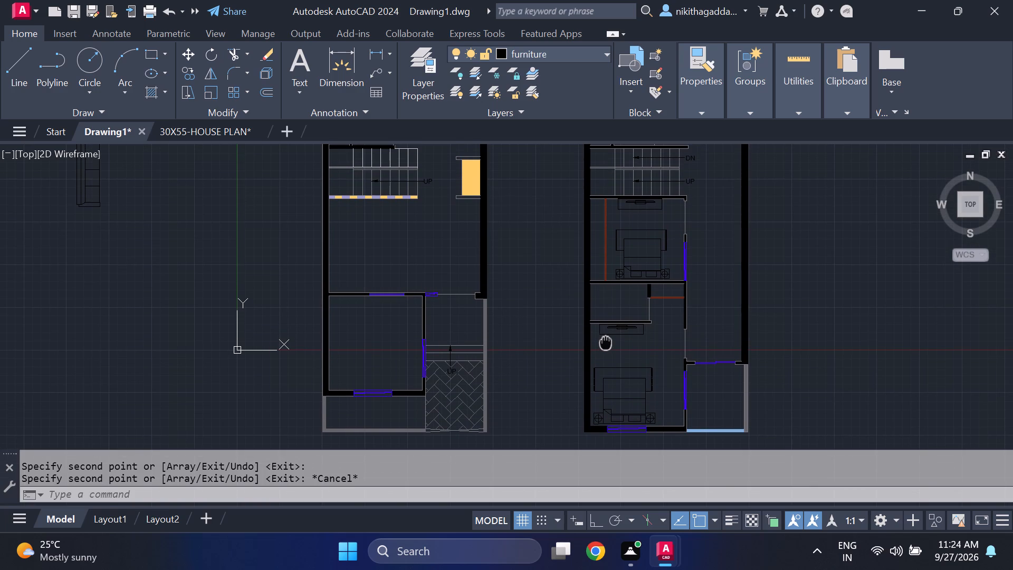
scroll(617, 332, "up", 2)
scroll(617, 332, "down", 3)
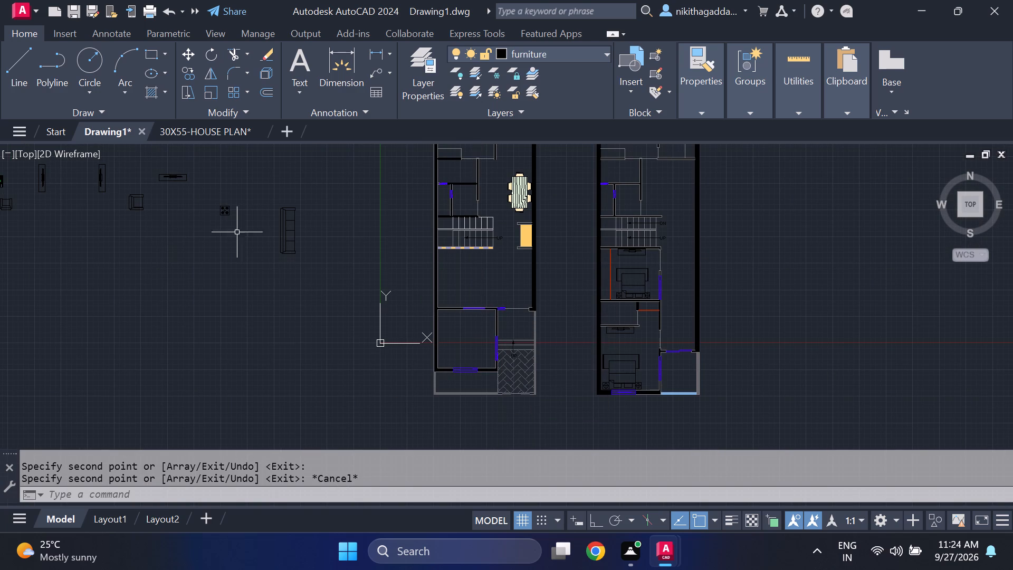
middle_click_drag(264, 235, 351, 293)
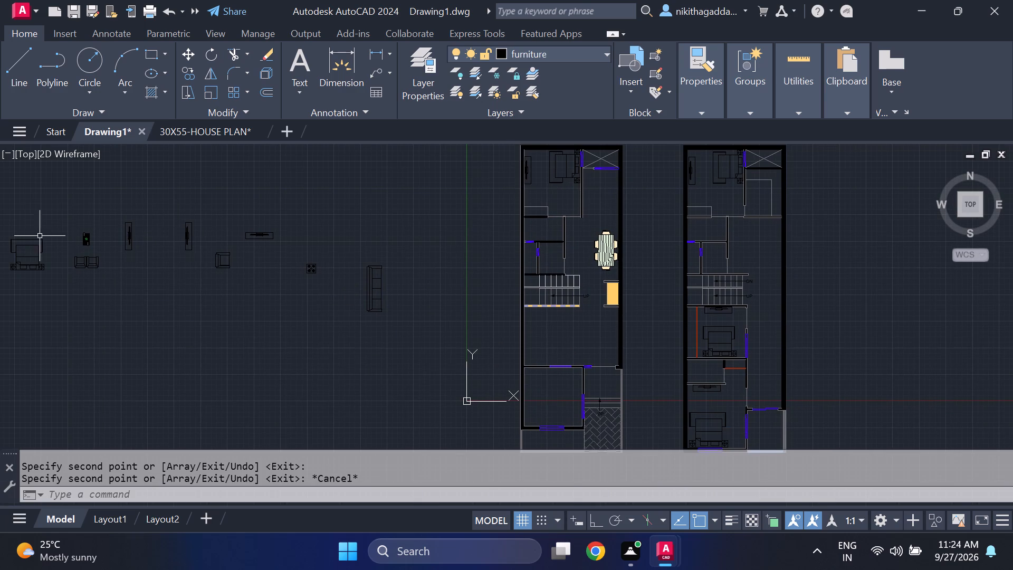
scroll(34, 236, "up", 3)
scroll(201, 223, "up", 3)
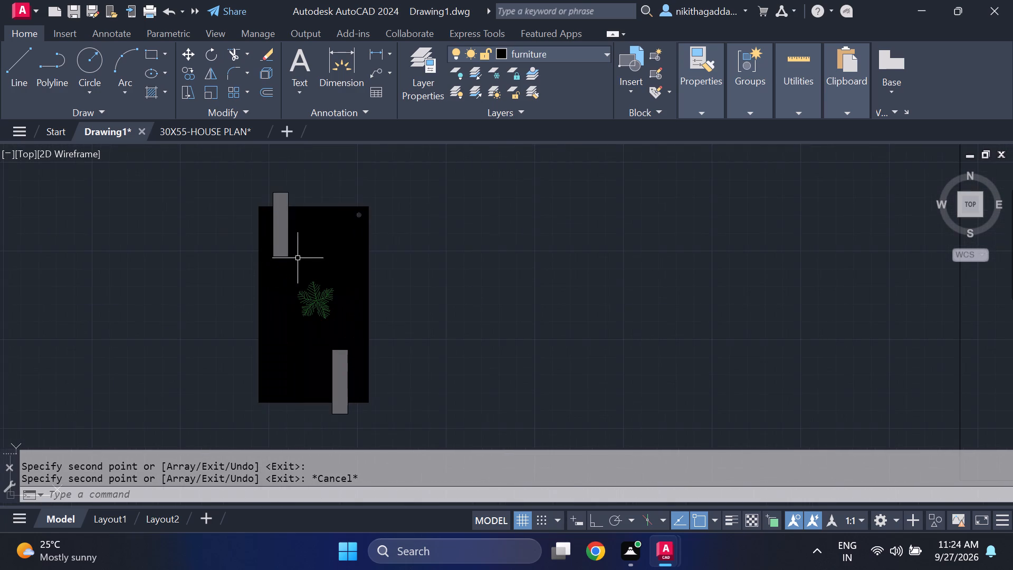
scroll(346, 267, "up", 1)
scroll(345, 265, "down", 4)
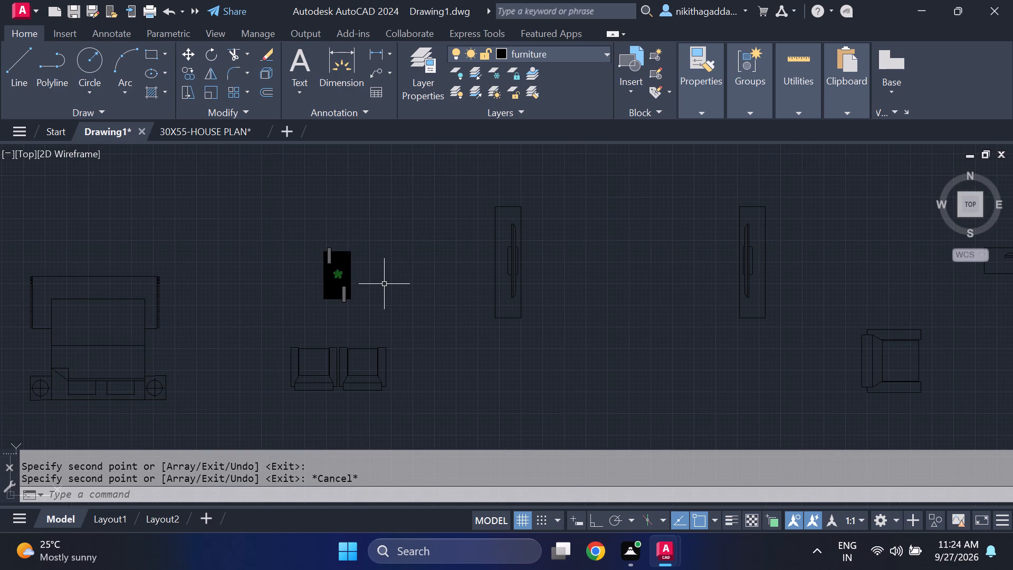
scroll(372, 270, "down", 3)
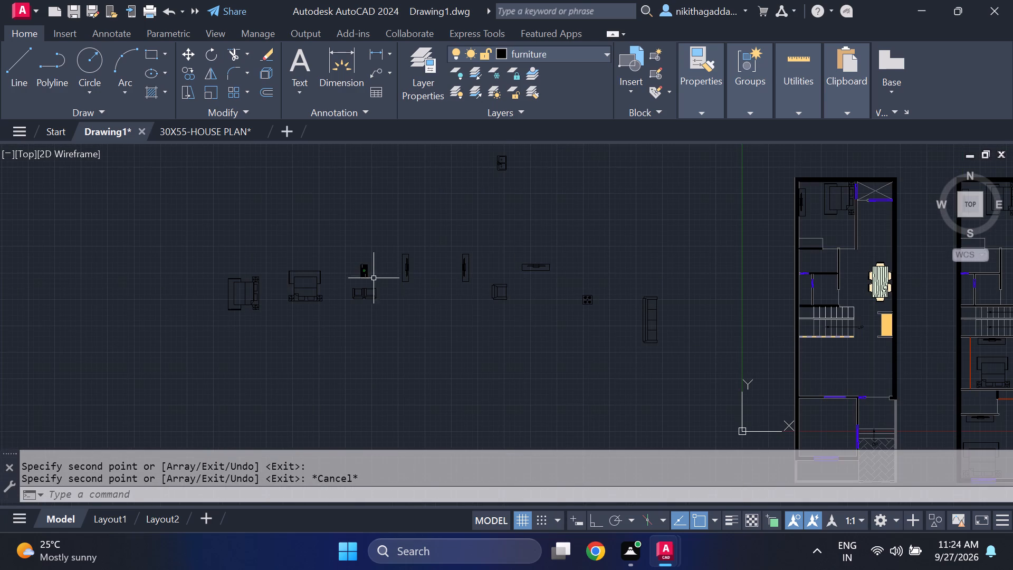
middle_click_drag(548, 307, 316, 241)
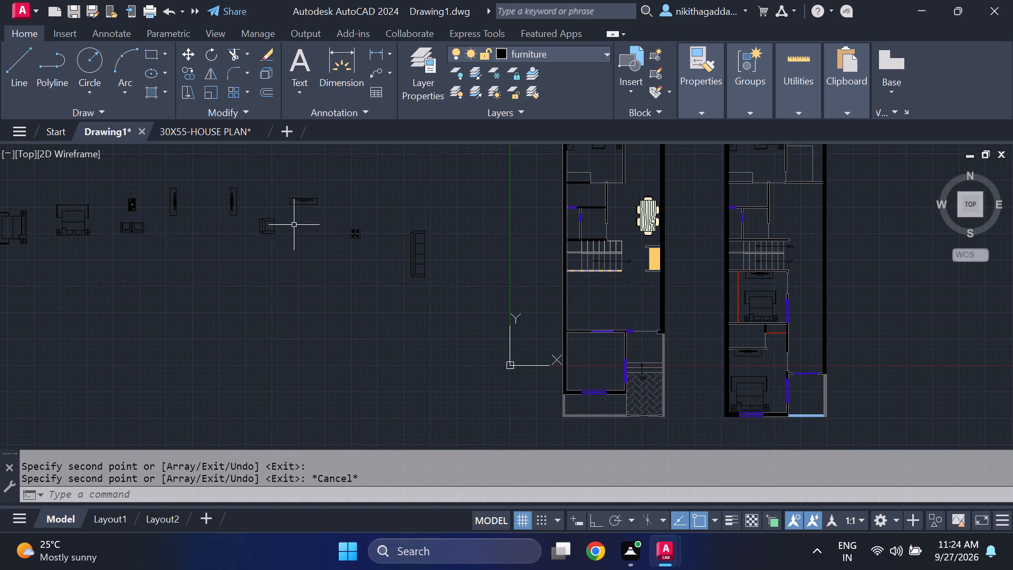
scroll(212, 179, "up", 3)
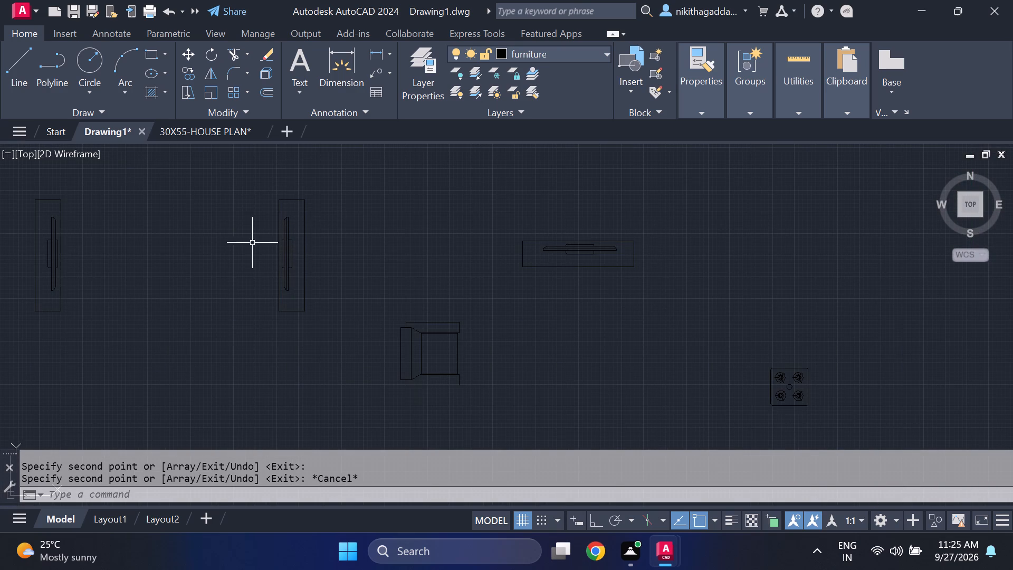
scroll(301, 260, "down", 2)
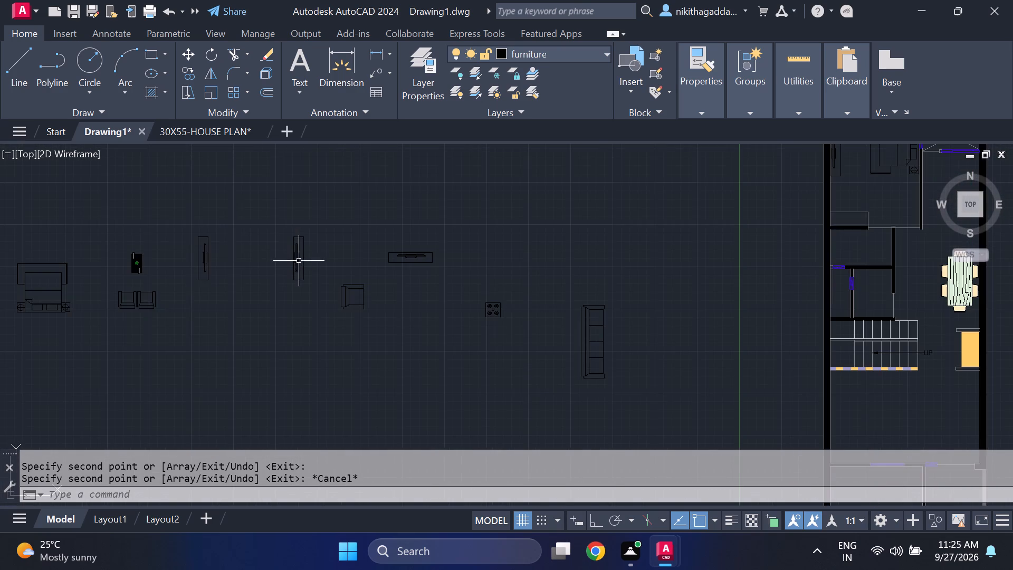
Move the spare vertical TV unit nearest the two-seat sofa by its upper-right corner onto the left-hand plan's right wall, in the hall below the stairs.
scroll(171, 260, "up", 1)
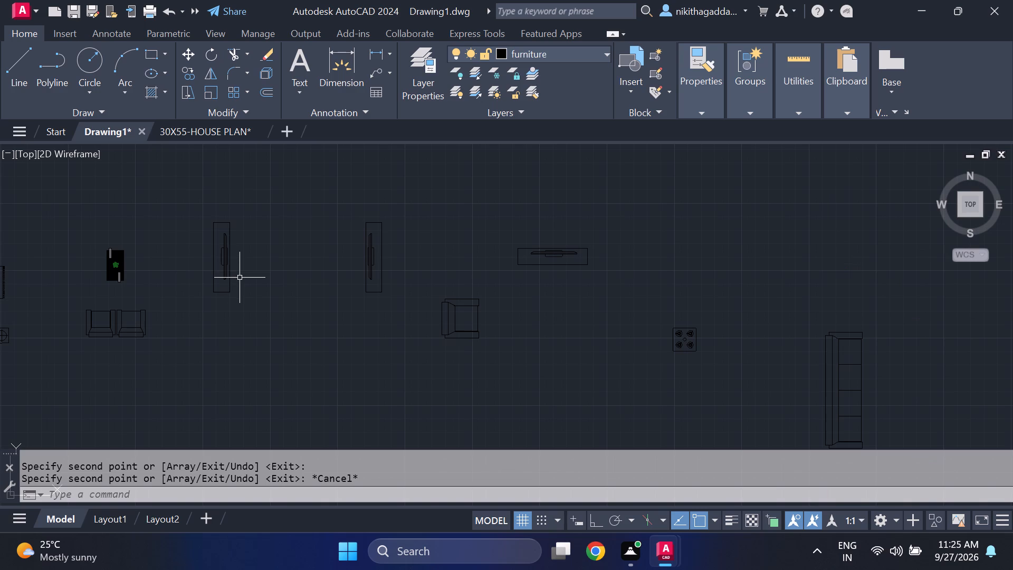
left_click(234, 192)
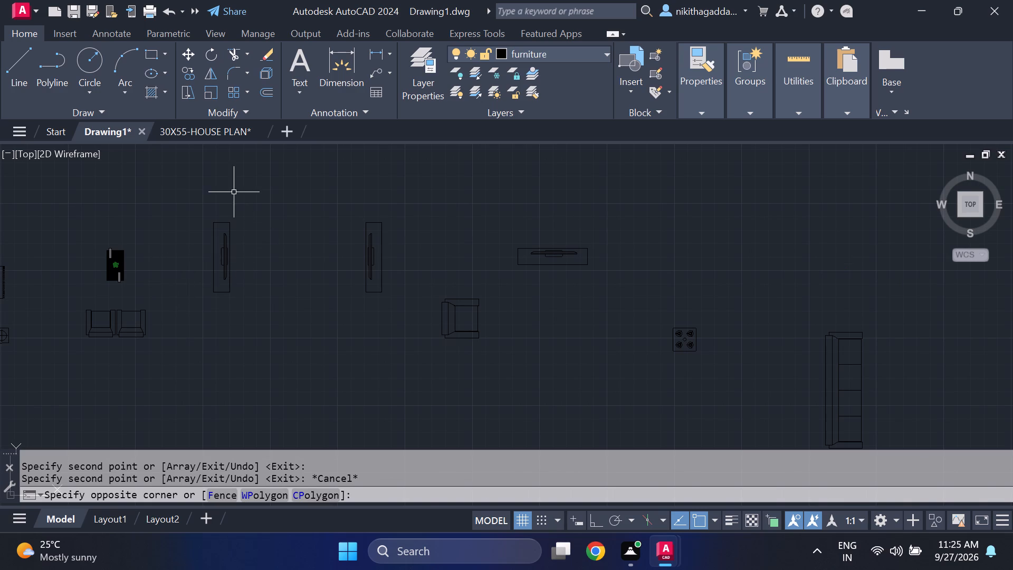
left_click(183, 314)
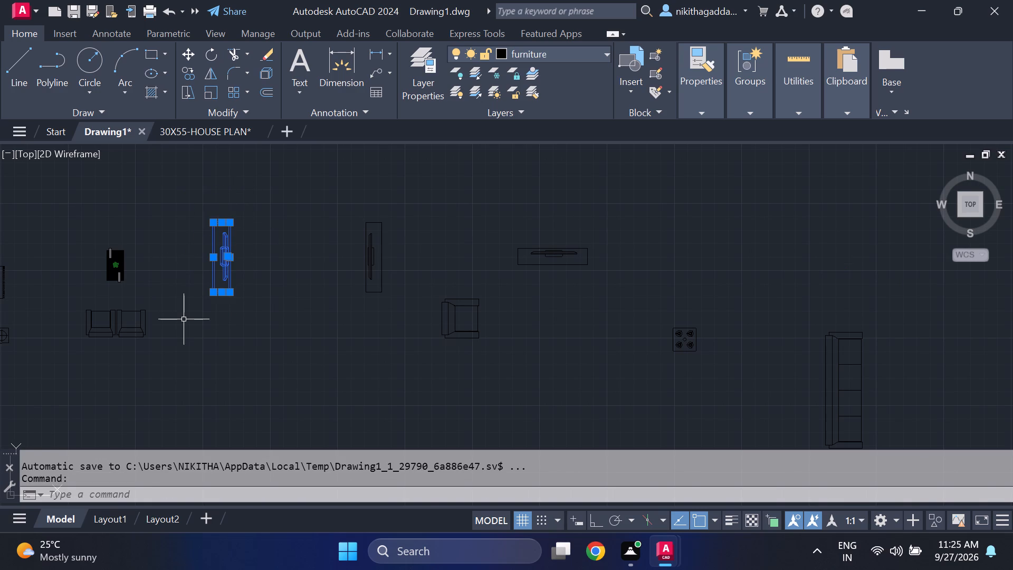
key("m")
key("Return")
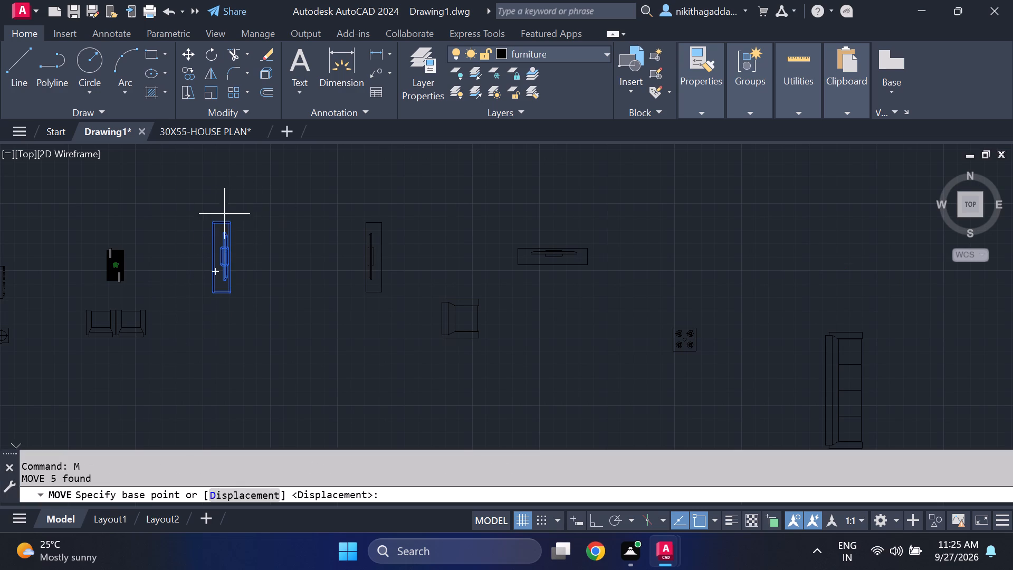
left_click(230, 224)
middle_click_drag(713, 264, 666, 265)
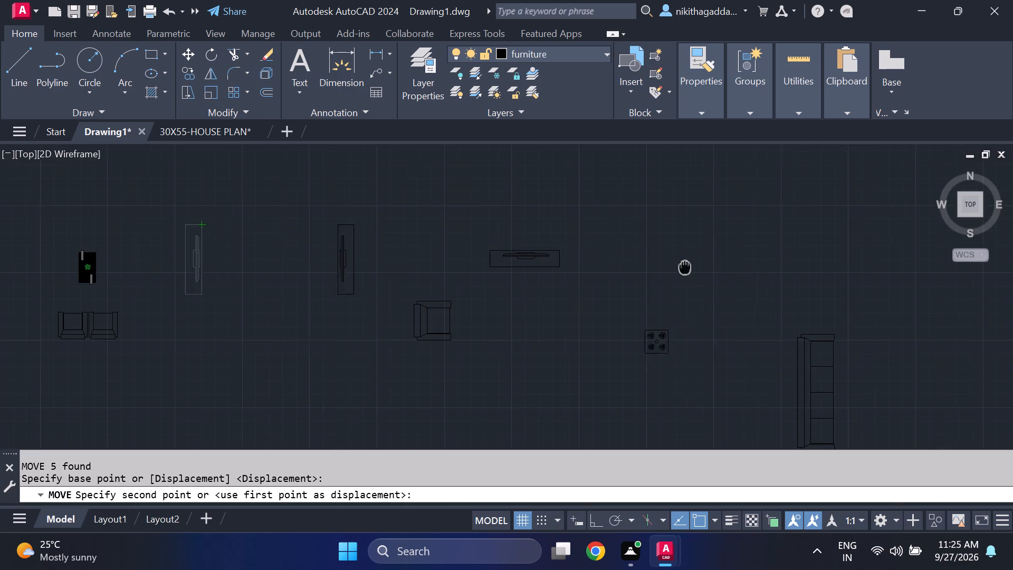
middle_click_drag(666, 265, 155, 221)
scroll(248, 252, "down", 1)
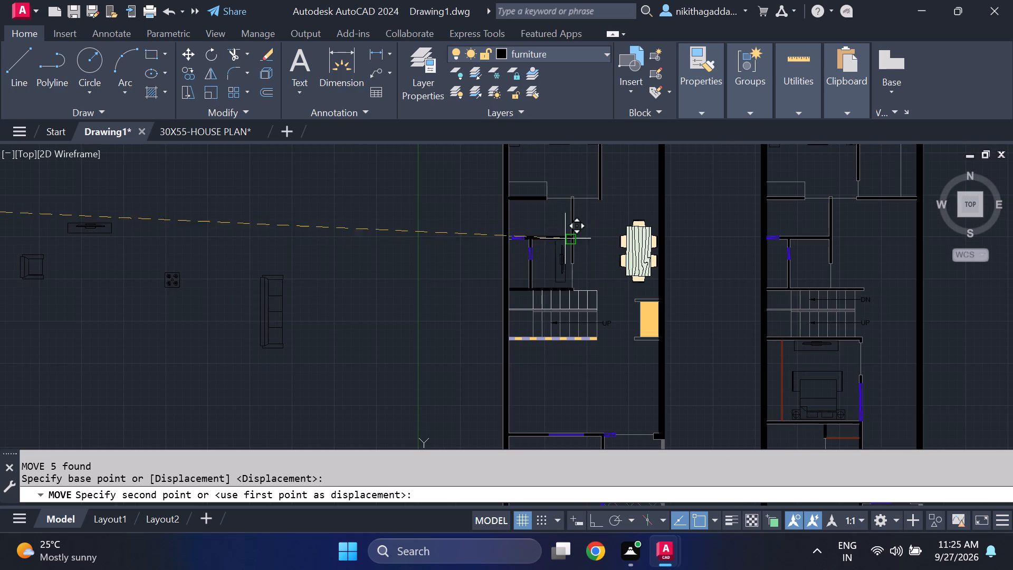
scroll(563, 254, "up", 3)
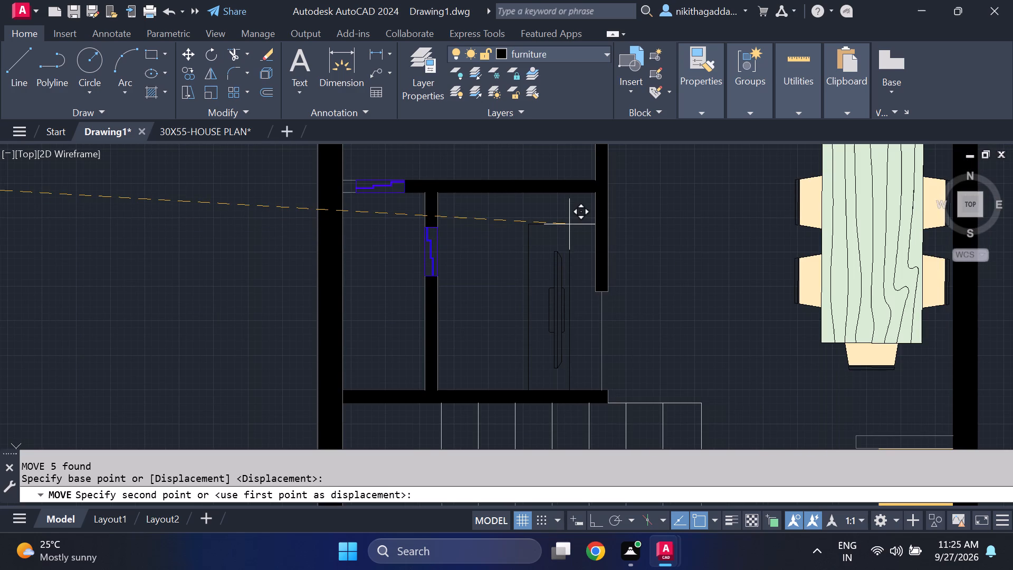
scroll(607, 231, "down", 2)
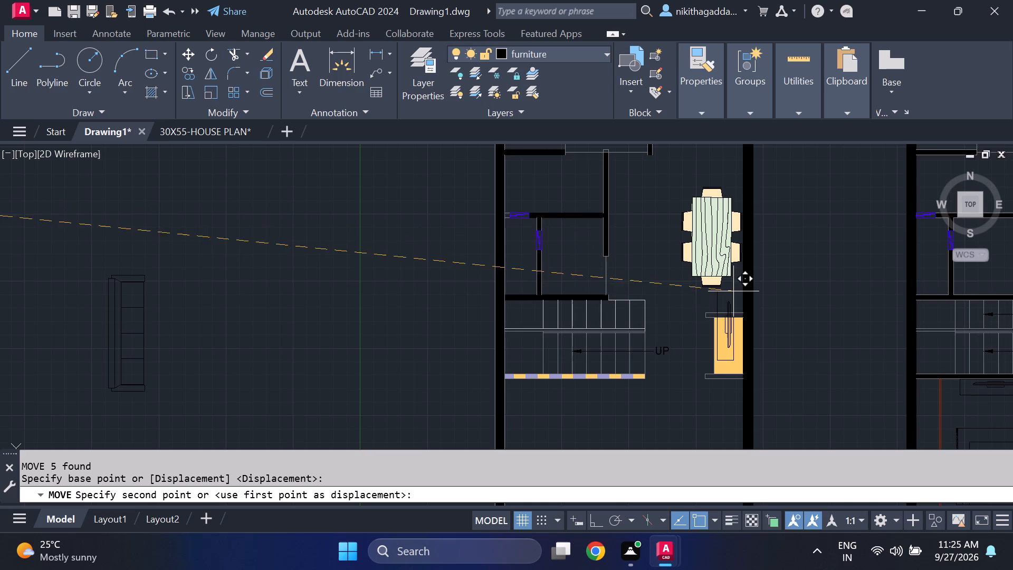
middle_click_drag(635, 324, 474, 184)
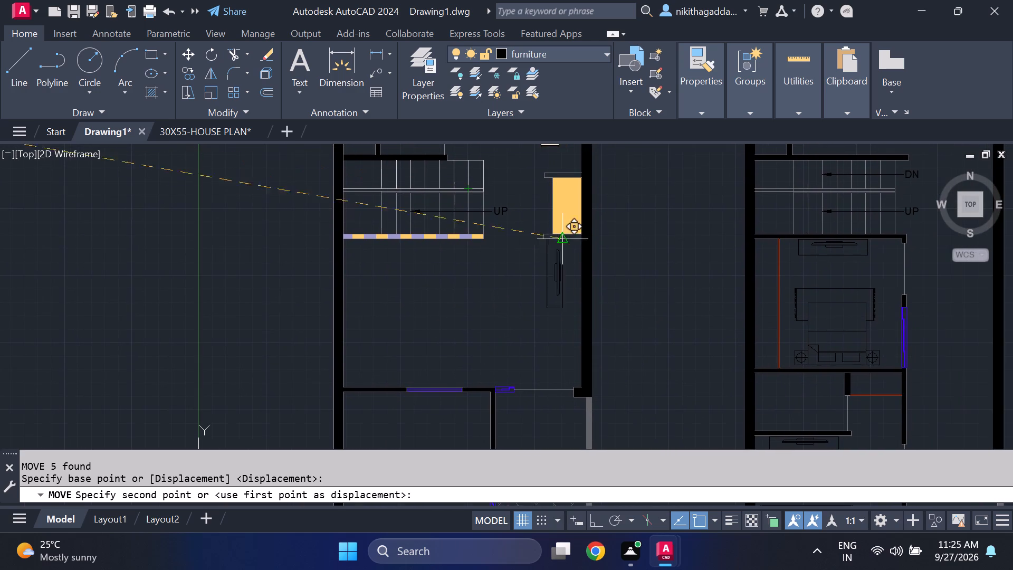
scroll(575, 281, "up", 2)
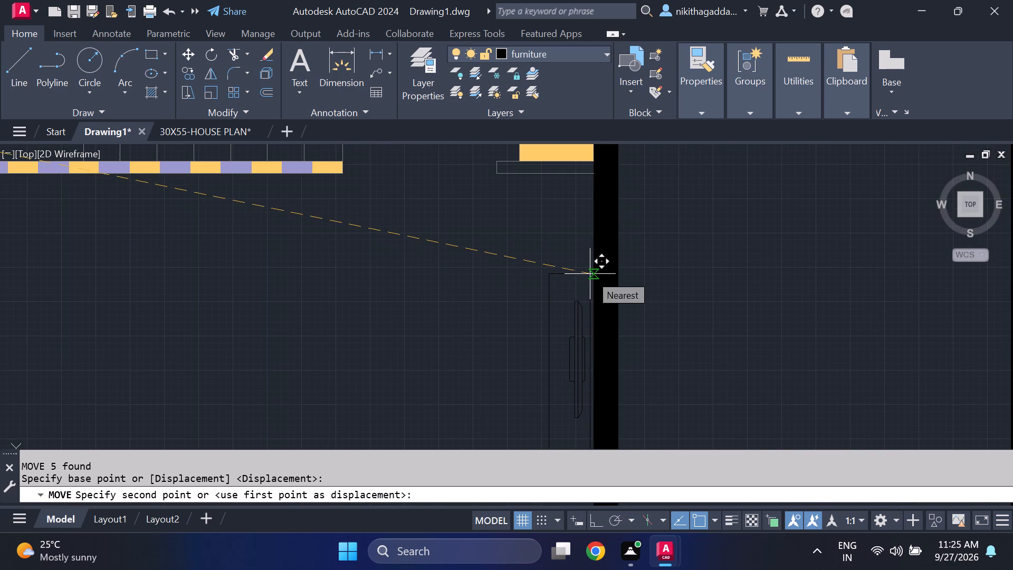
left_click(586, 273)
Examine the hall's TV unit, the rooms of both floor plans and the spare furniture beside them to decide what to place.
scroll(576, 255, "down", 3)
scroll(571, 281, "up", 2)
scroll(551, 294, "down", 2)
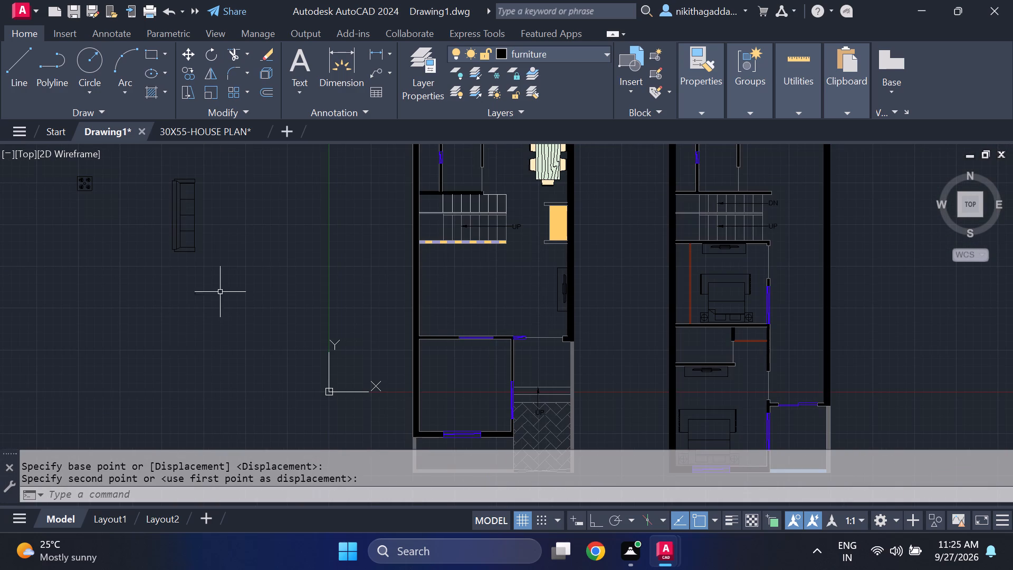
middle_click_drag(183, 278, 299, 353)
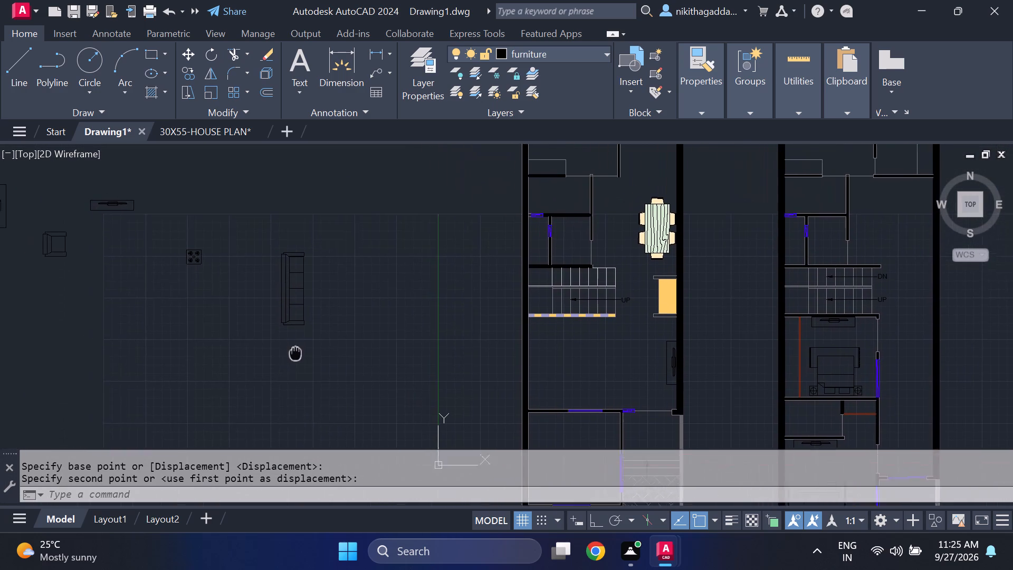
middle_click_drag(299, 353, 341, 323)
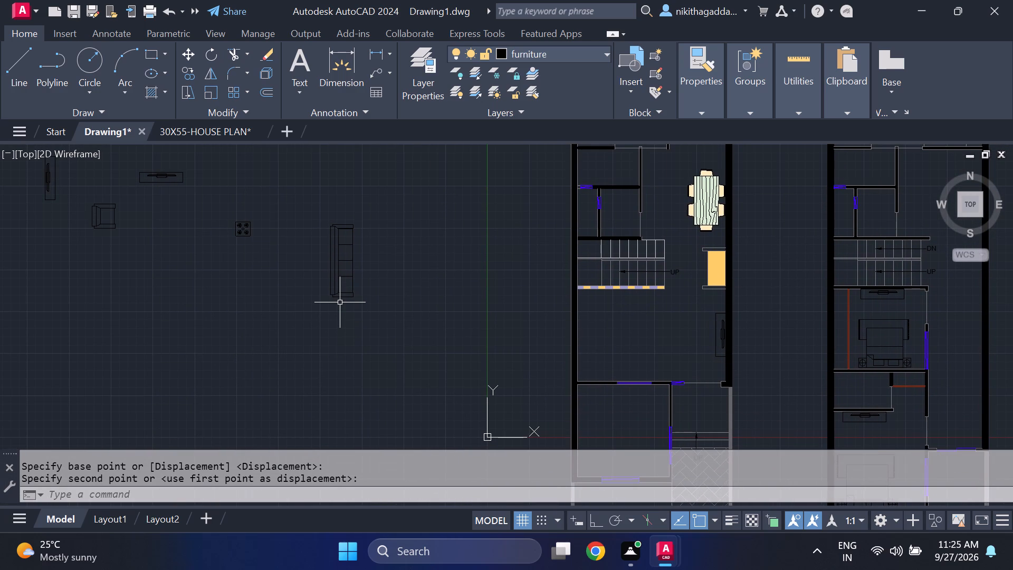
scroll(340, 298, "down", 1)
scroll(595, 324, "up", 2)
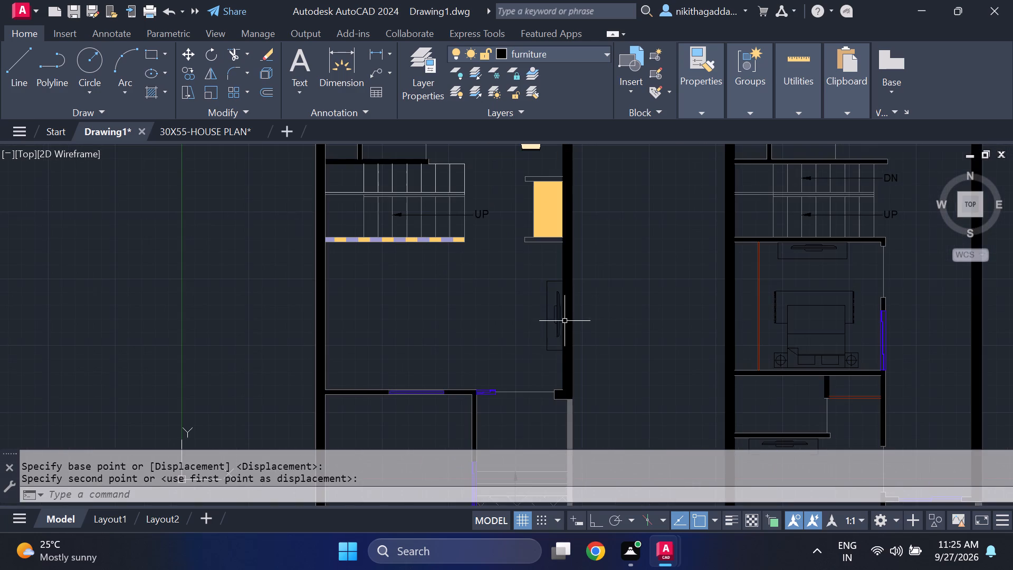
scroll(552, 309, "up", 3)
scroll(552, 309, "down", 4)
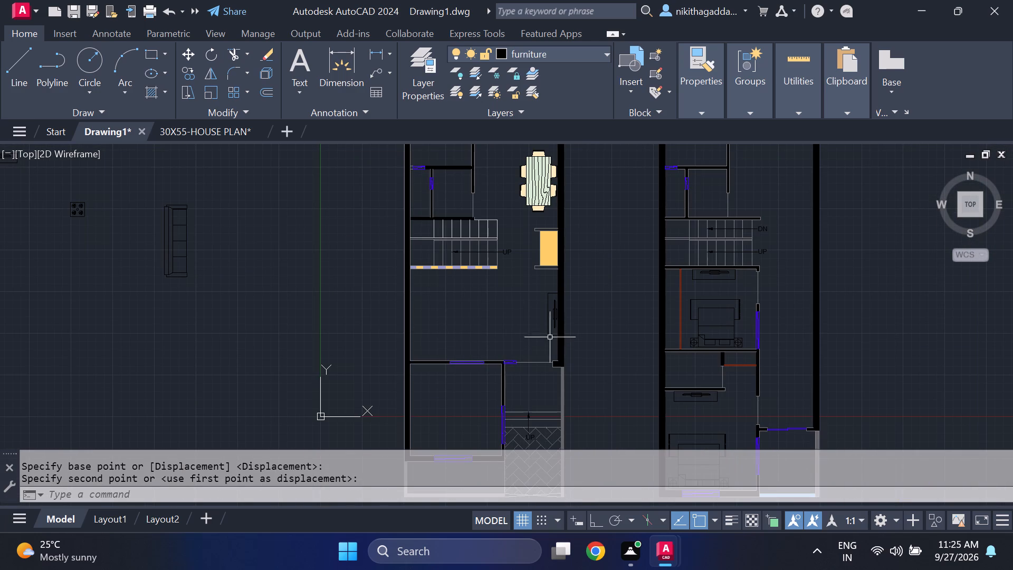
scroll(547, 318, "up", 4)
scroll(558, 307, "down", 2)
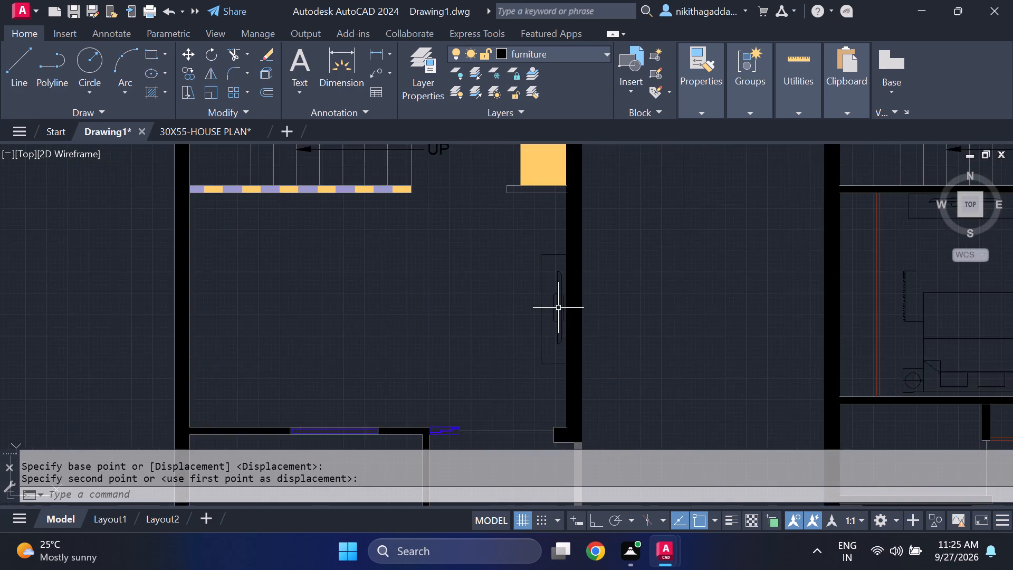
scroll(558, 308, "down", 1)
scroll(255, 257, "down", 2)
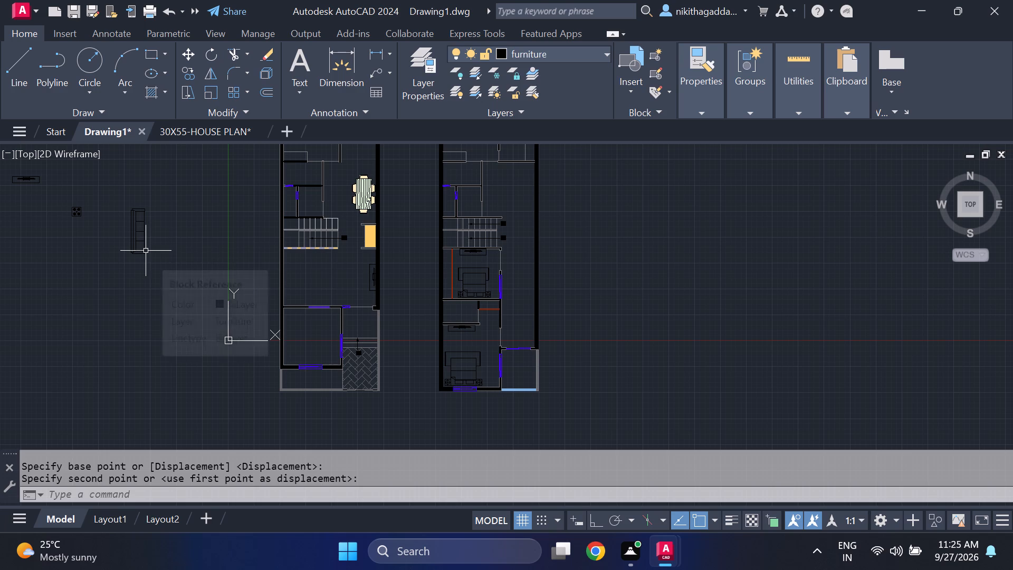
middle_click_drag(146, 251, 197, 255)
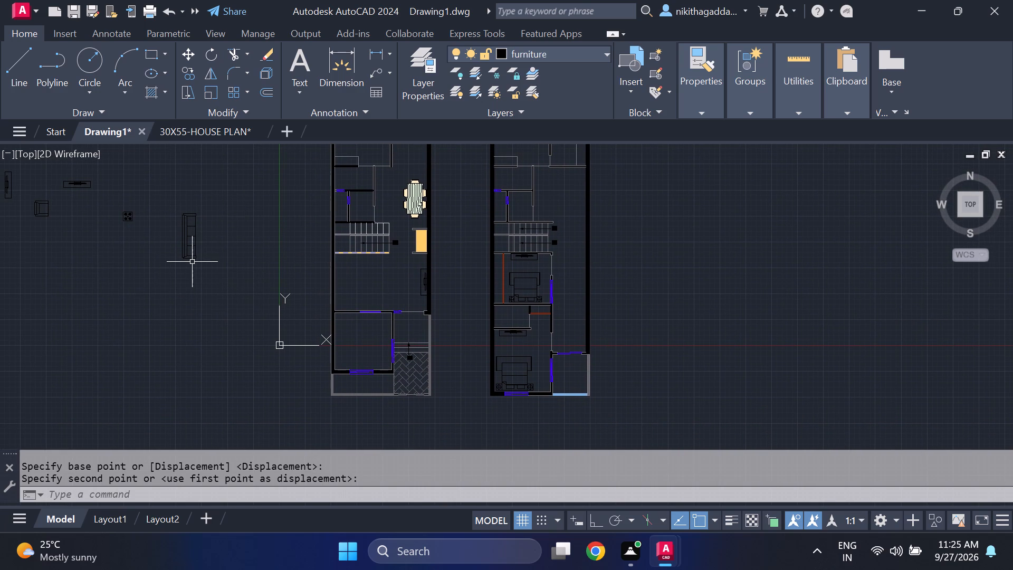
scroll(208, 241, "up", 1)
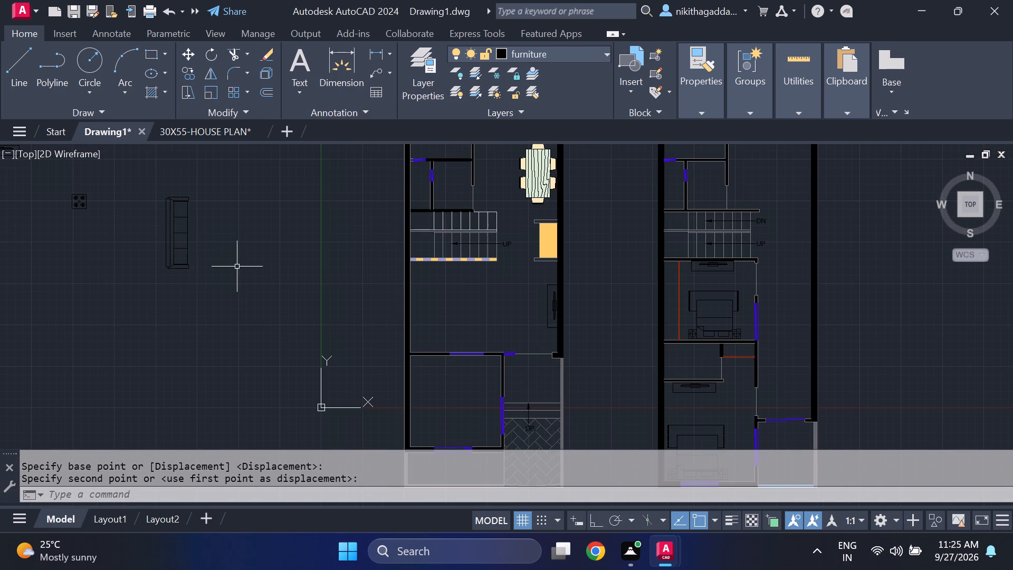
scroll(232, 265, "down", 2)
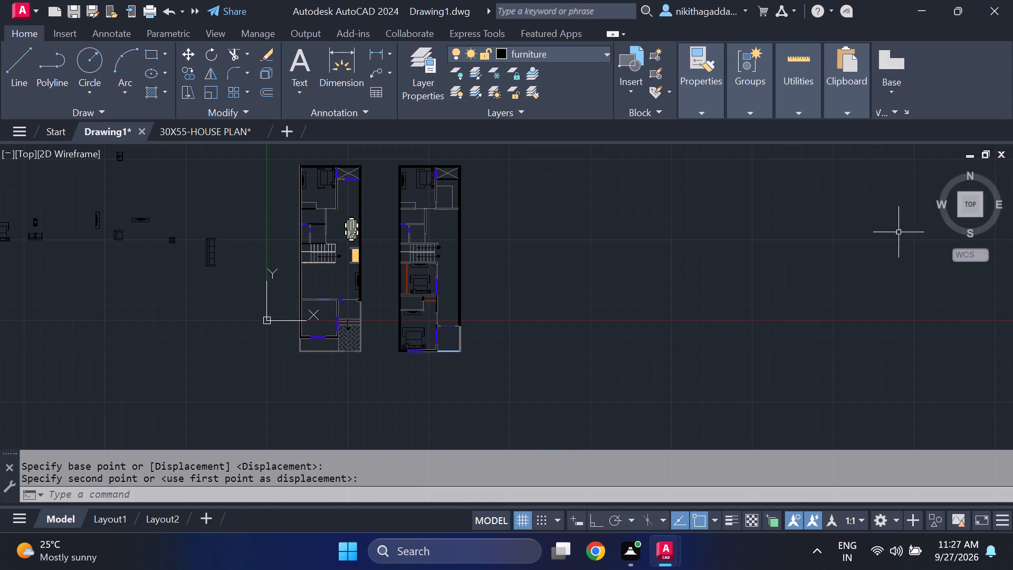
scroll(381, 264, "up", 2)
middle_click_drag(358, 274, 474, 373)
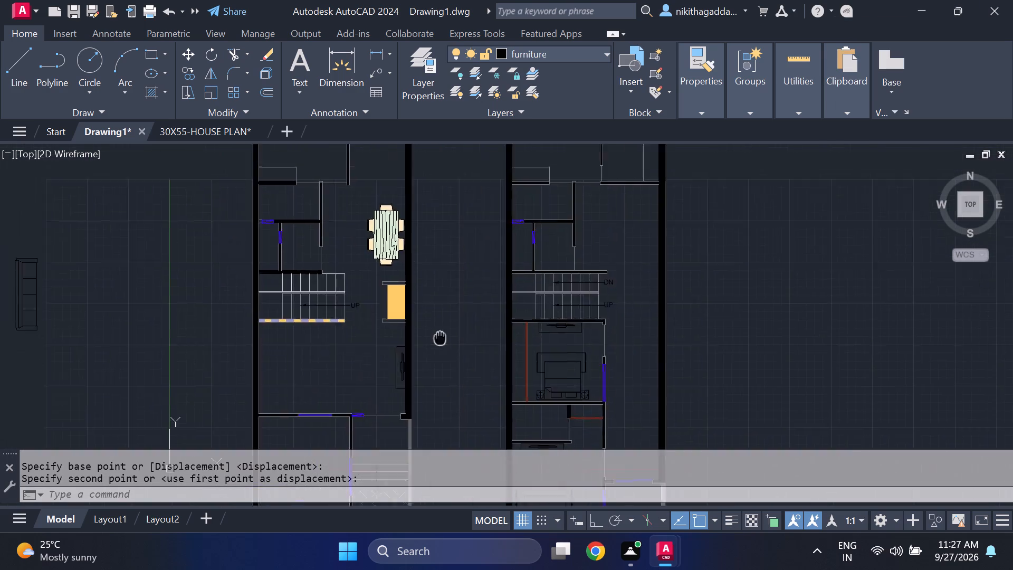
middle_click_drag(474, 373, 502, 390)
middle_click(502, 390)
scroll(330, 279, "up", 1)
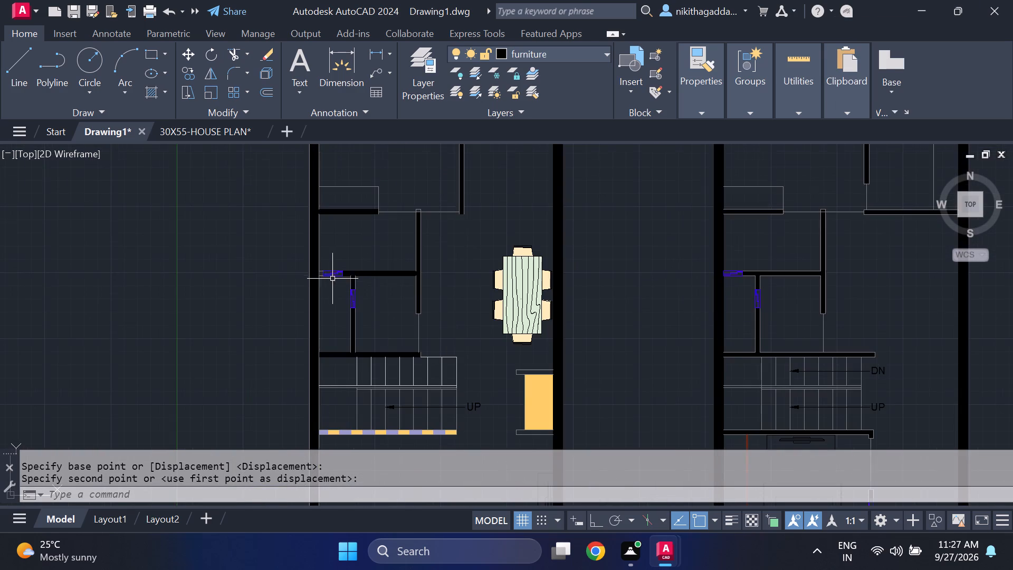
middle_click_drag(528, 273, 520, 196)
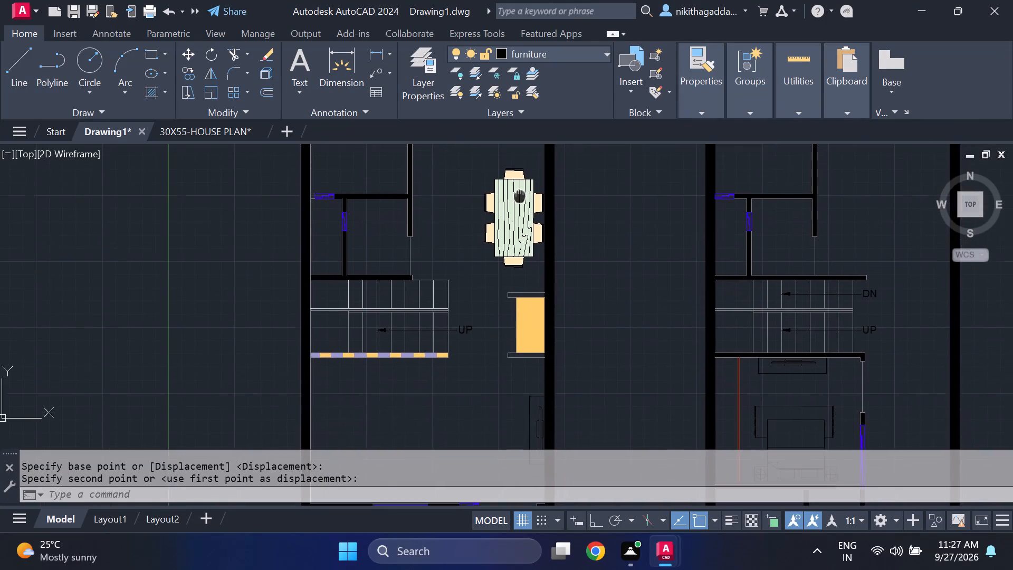
scroll(519, 248, "down", 1)
middle_click_drag(137, 296, 269, 273)
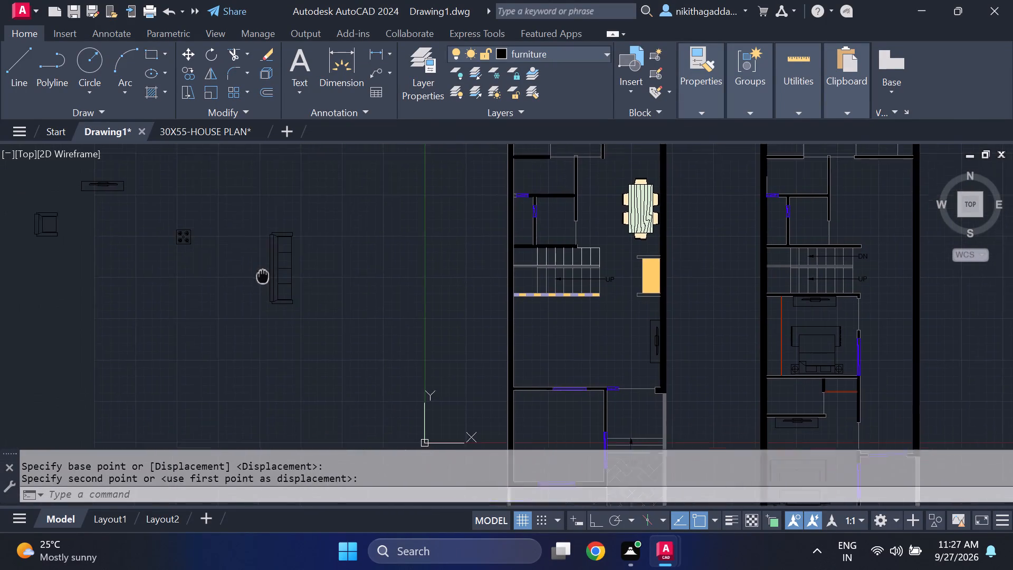
middle_click_drag(269, 273, 293, 258)
scroll(304, 265, "down", 1)
scroll(291, 257, "up", 2)
scroll(296, 258, "down", 2)
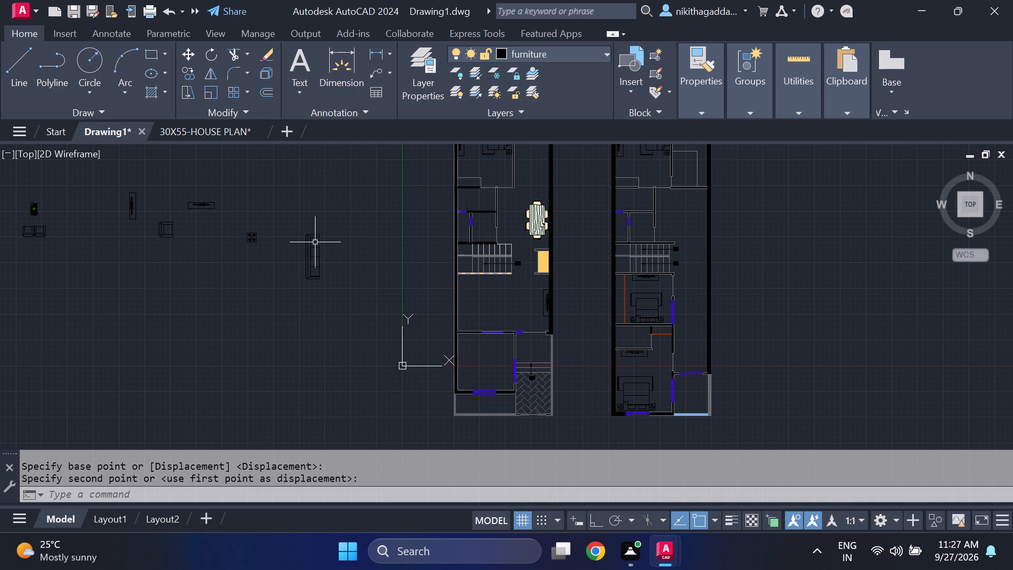
scroll(293, 229, "down", 2)
middle_click_drag(289, 234, 322, 256)
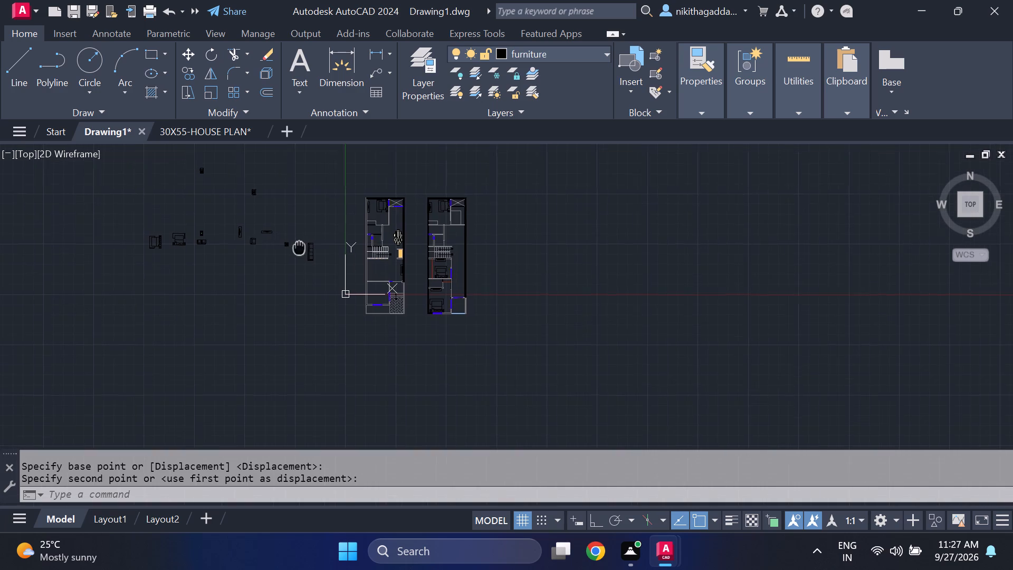
middle_click_drag(322, 256, 329, 257)
middle_click_drag(384, 273, 416, 275)
scroll(308, 249, "up", 2)
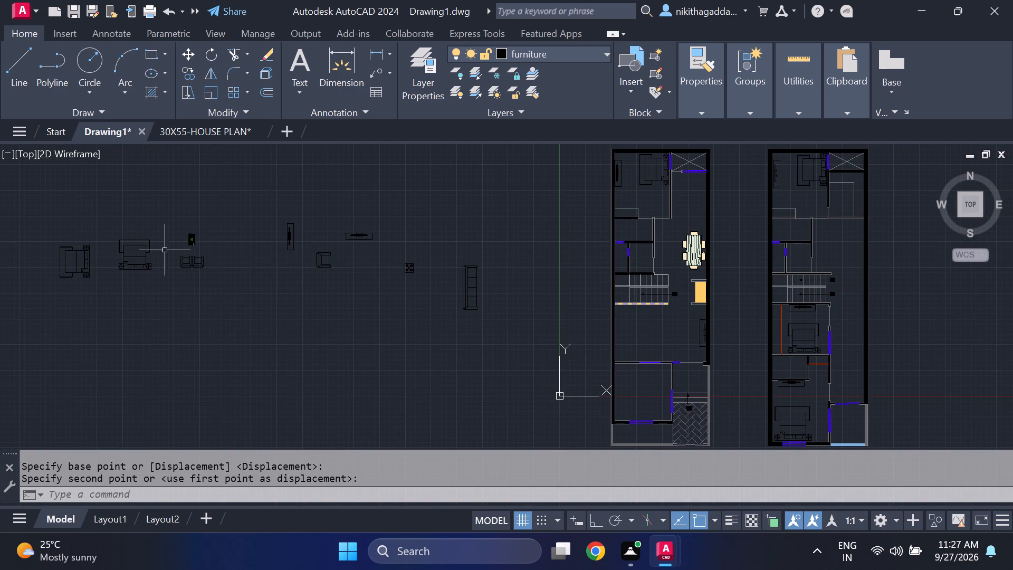
scroll(164, 250, "up", 3)
scroll(341, 305, "down", 4)
middle_click_drag(403, 350, 273, 330)
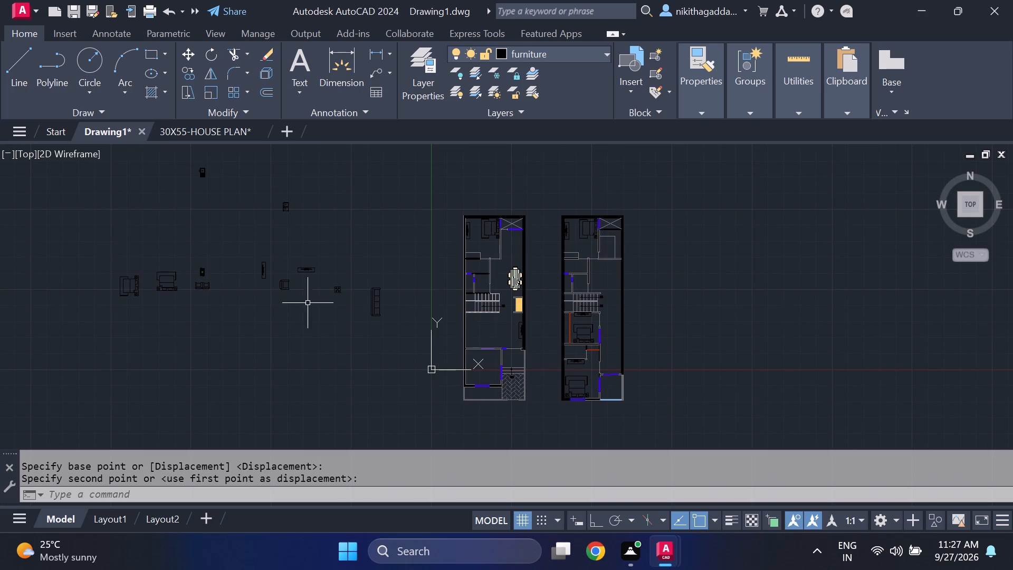
scroll(394, 286, "up", 2)
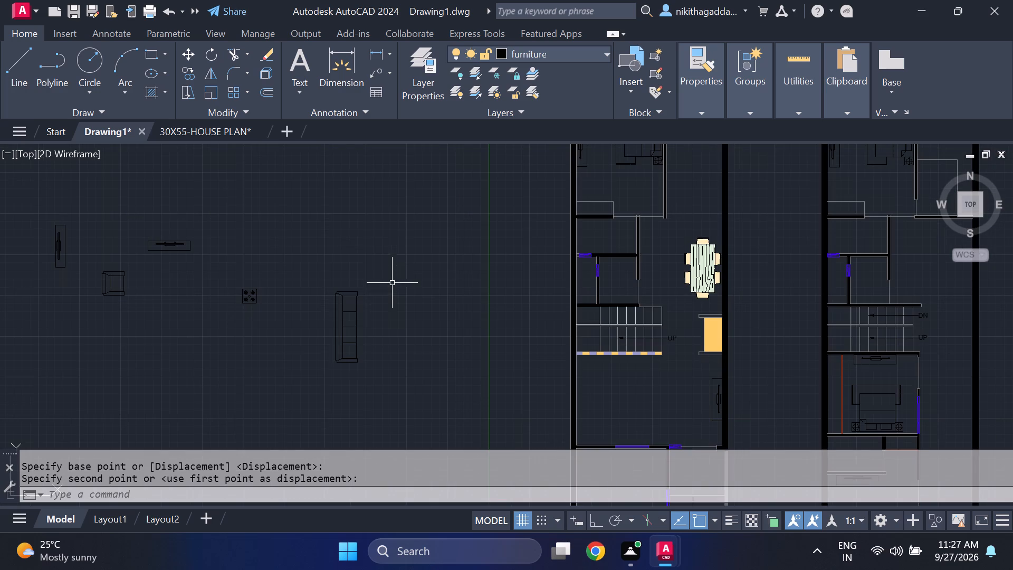
Move the spare stove by its upper-right corner onto the right-hand plan's kitchen counter, just inside the right outer wall.
middle_click_drag(221, 269, 417, 230)
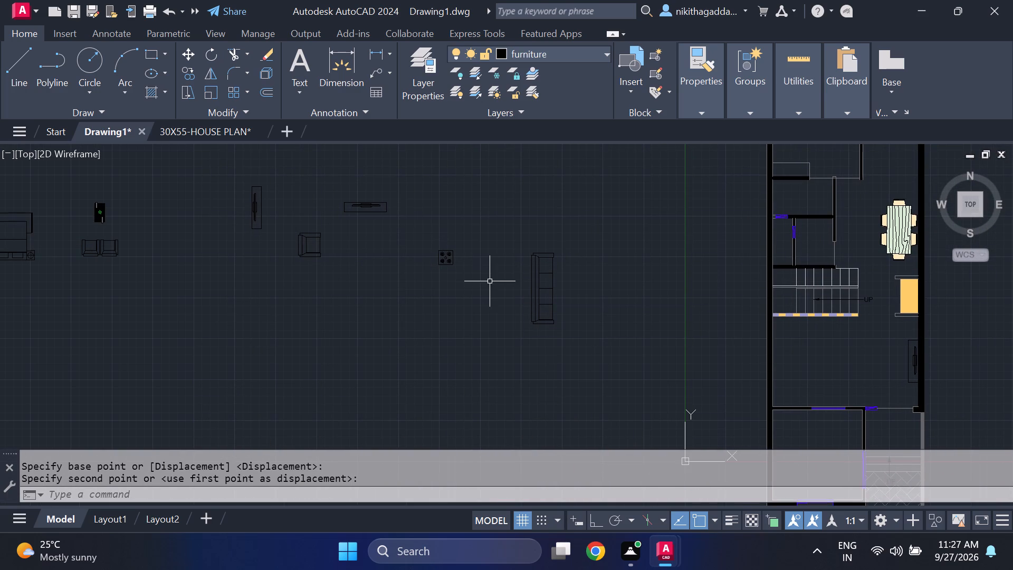
left_click(469, 222)
left_click(412, 311)
scroll(464, 264, "up", 3)
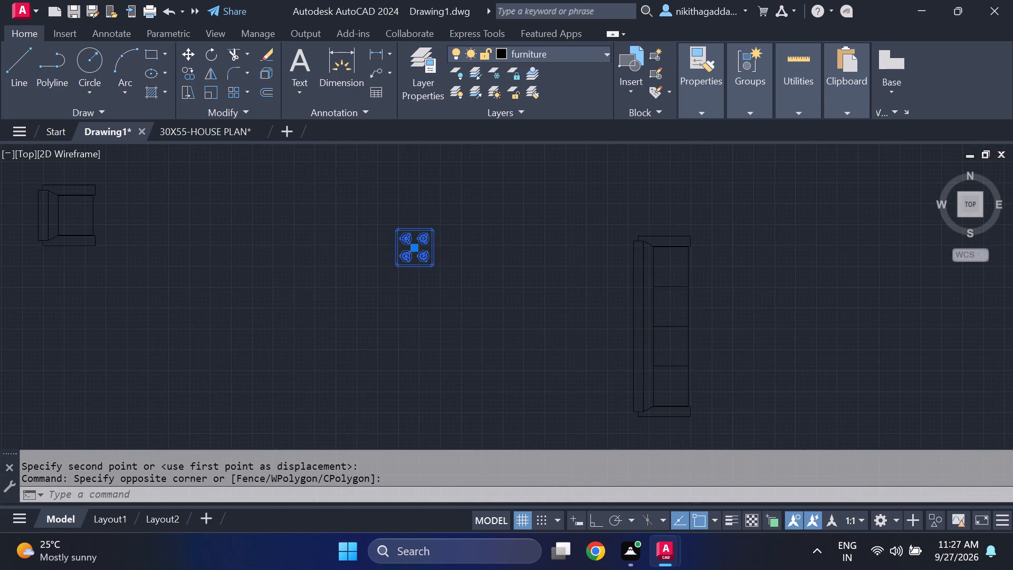
scroll(464, 264, "down", 4)
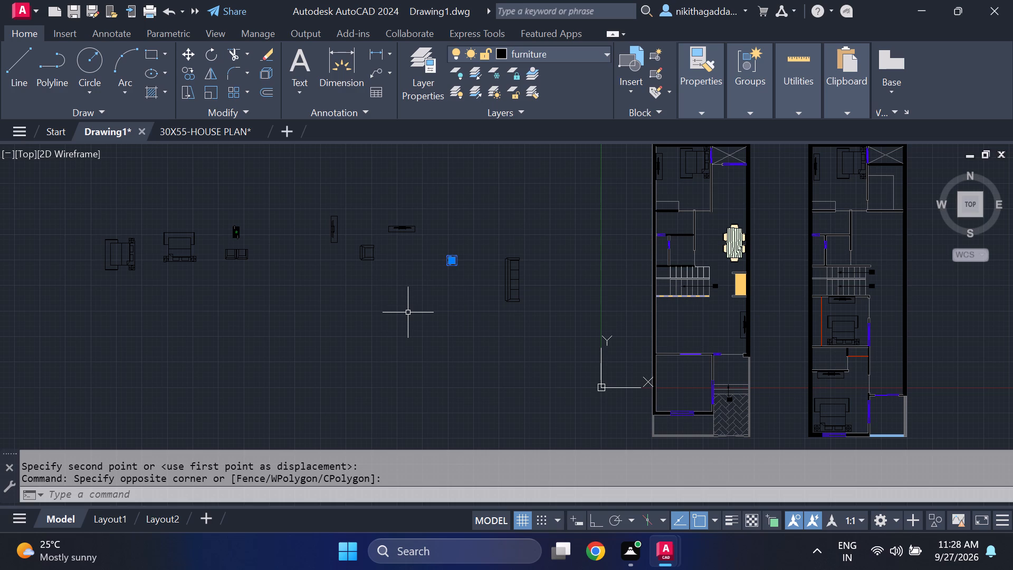
key("m")
key("Return")
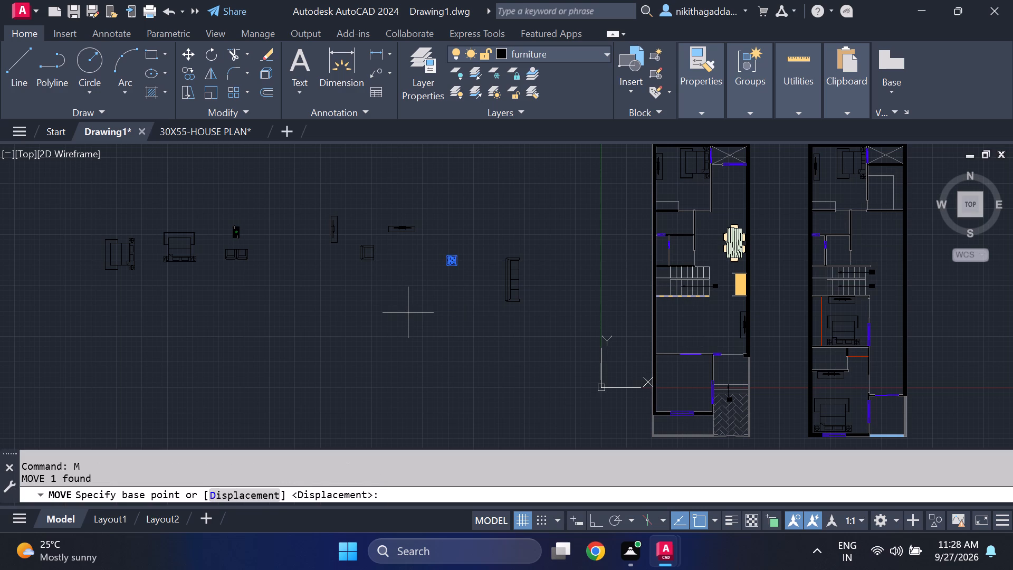
scroll(472, 251, "up", 6)
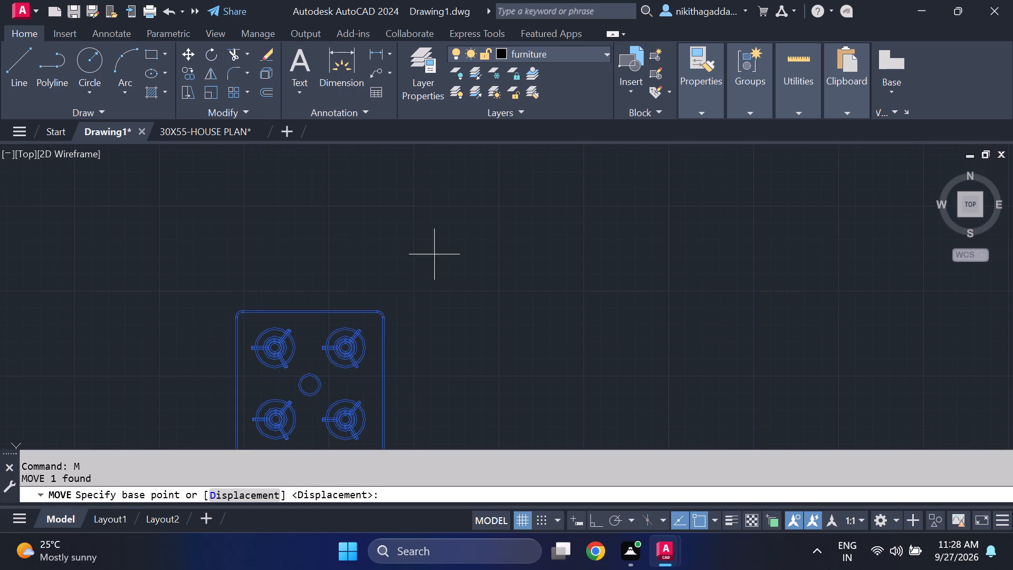
left_click(382, 314)
scroll(819, 280, "down", 4)
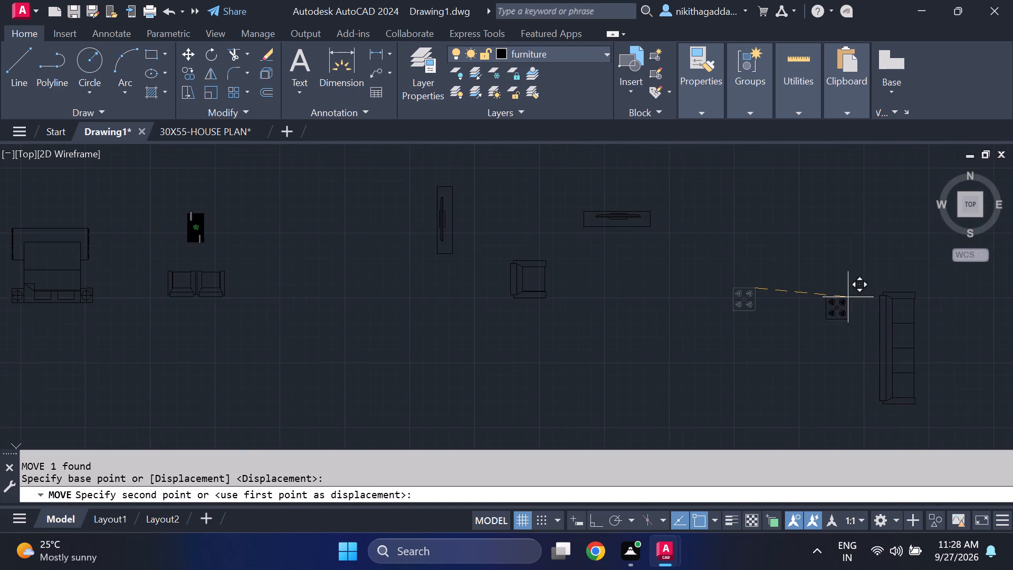
middle_click_drag(850, 298, 436, 242)
scroll(369, 252, "down", 4)
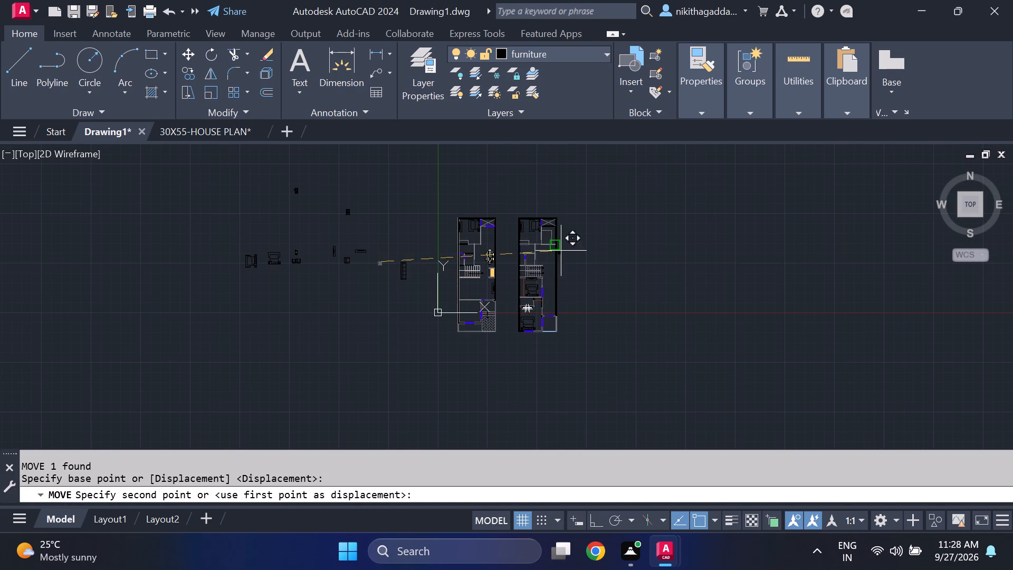
scroll(543, 237, "up", 3)
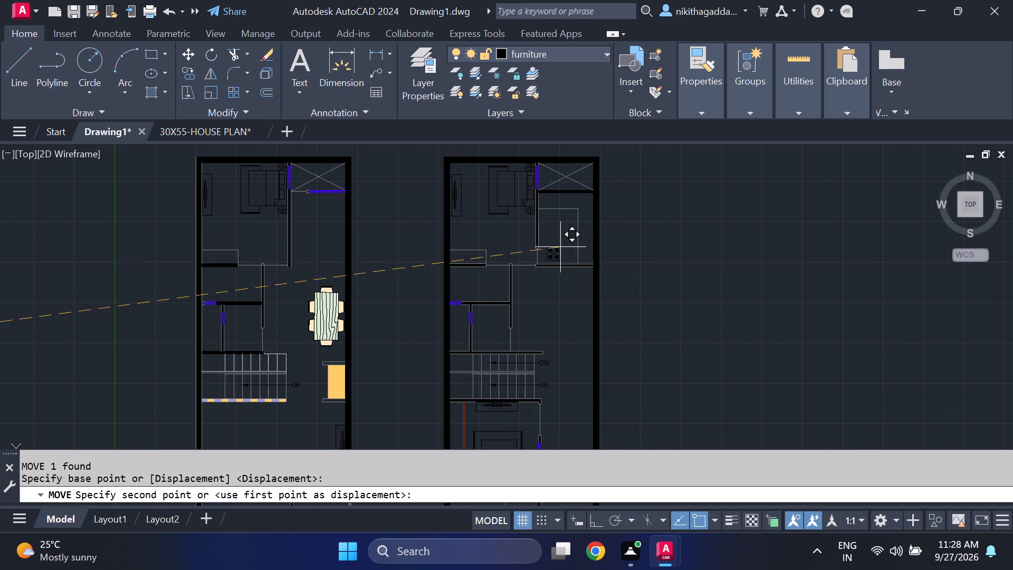
middle_click_drag(557, 241, 567, 294)
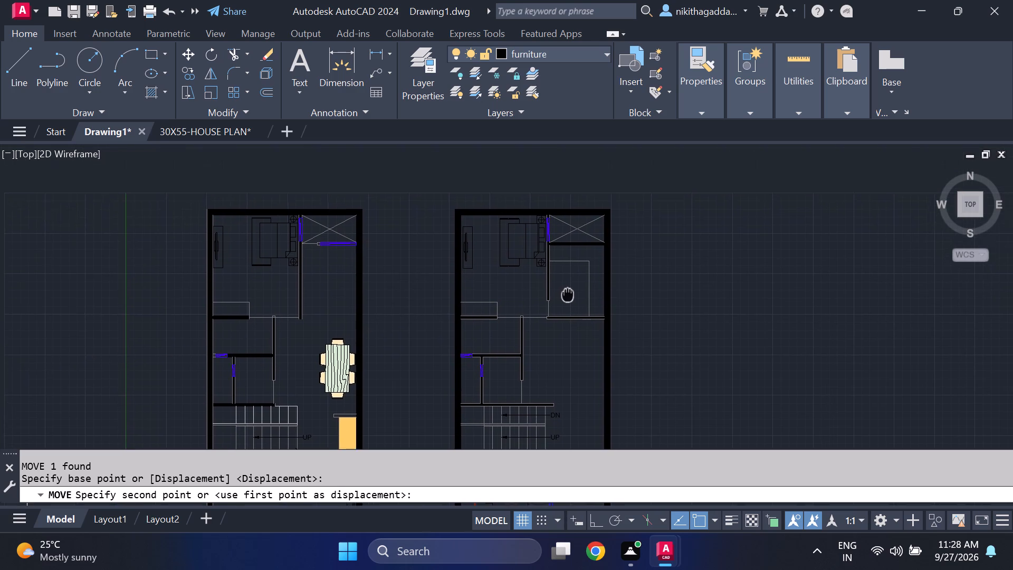
middle_click_drag(567, 294, 564, 299)
scroll(625, 277, "up", 4)
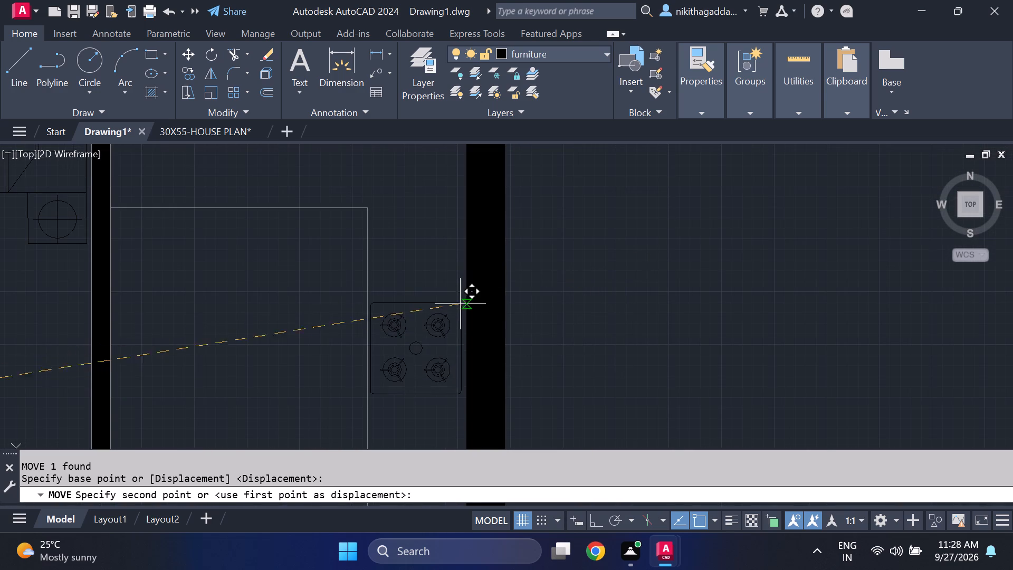
scroll(461, 330, "down", 1)
middle_click_drag(458, 329, 476, 218)
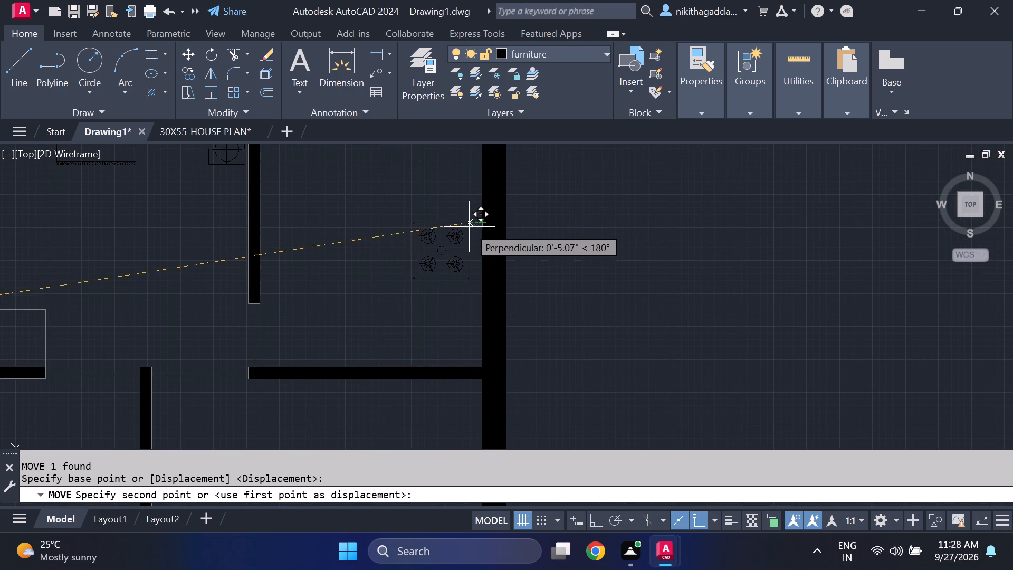
scroll(462, 216, "up", 3)
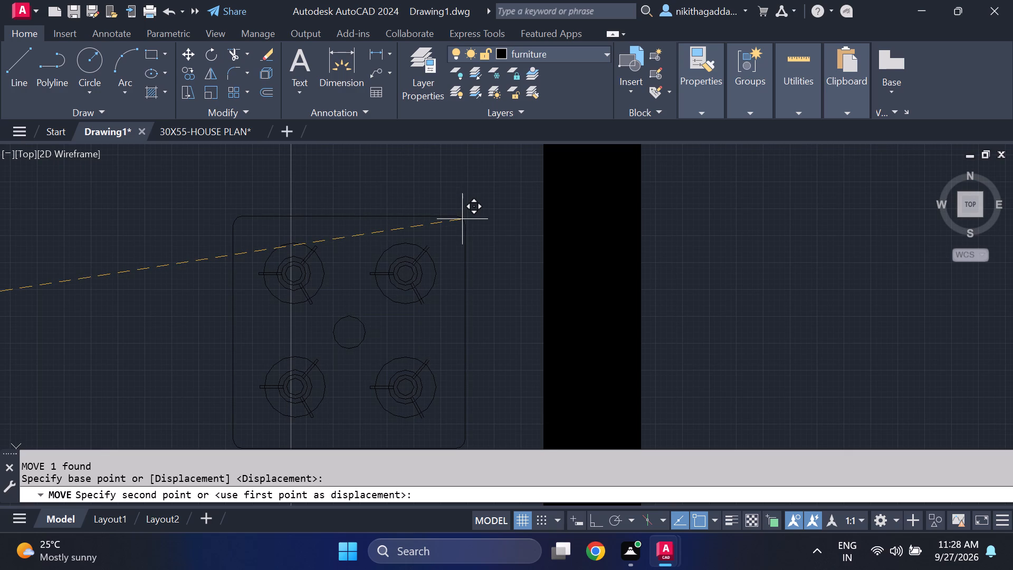
key("F8")
scroll(450, 229, "down", 2)
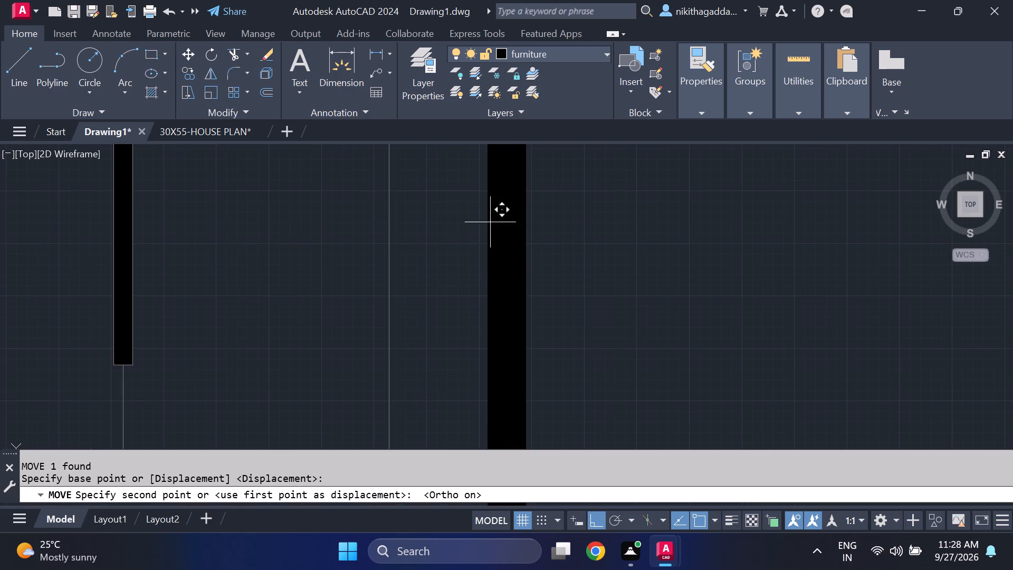
key("F8")
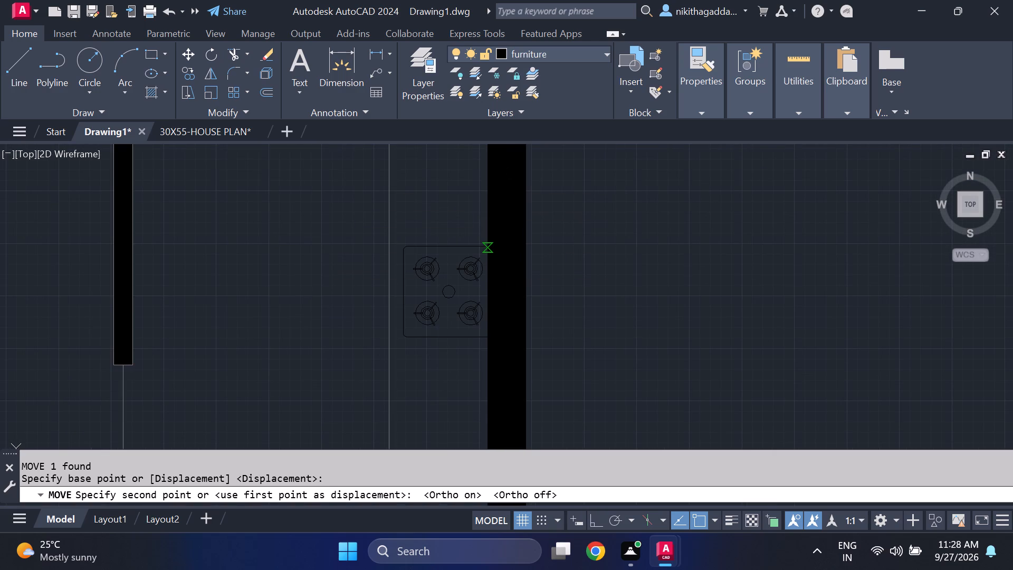
scroll(490, 249, "up", 1)
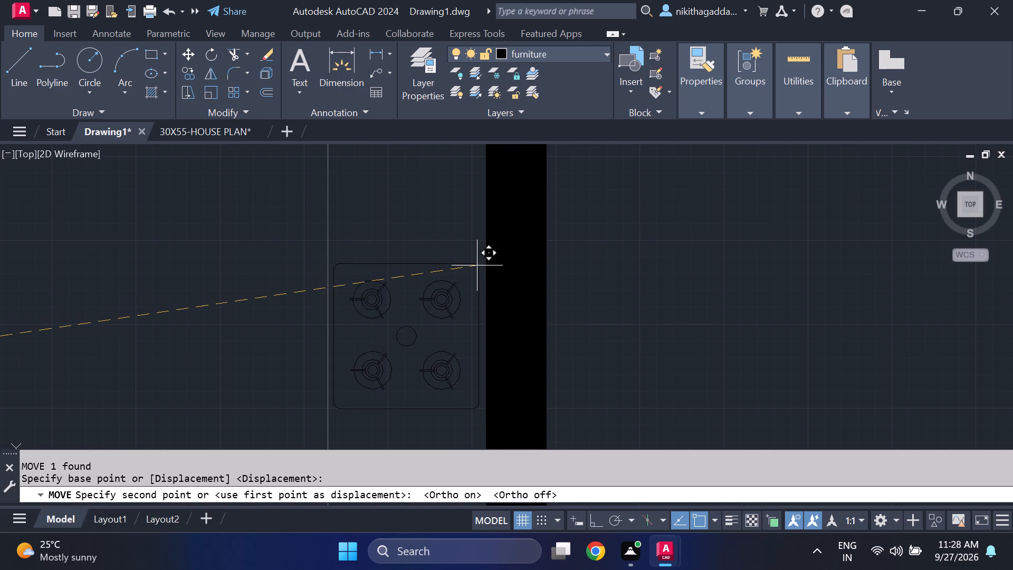
left_click(477, 262)
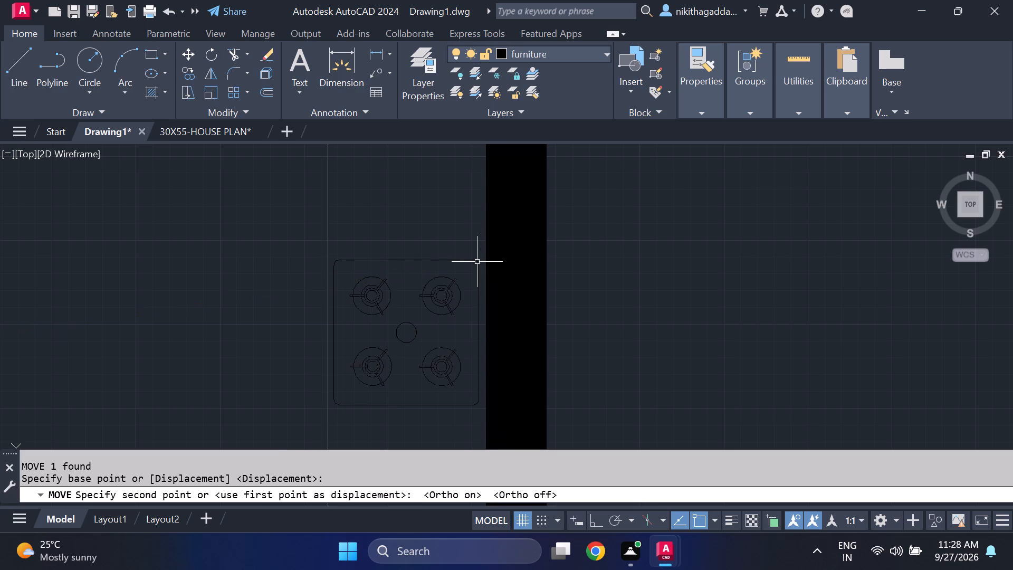
Rotate the spare kitchen sink 90° clockwise about its lower tap so the taps face up.
scroll(615, 234, "down", 3)
scroll(730, 291, "down", 2)
middle_click_drag(441, 349, 862, 255)
scroll(359, 275, "down", 3)
scroll(230, 284, "up", 3)
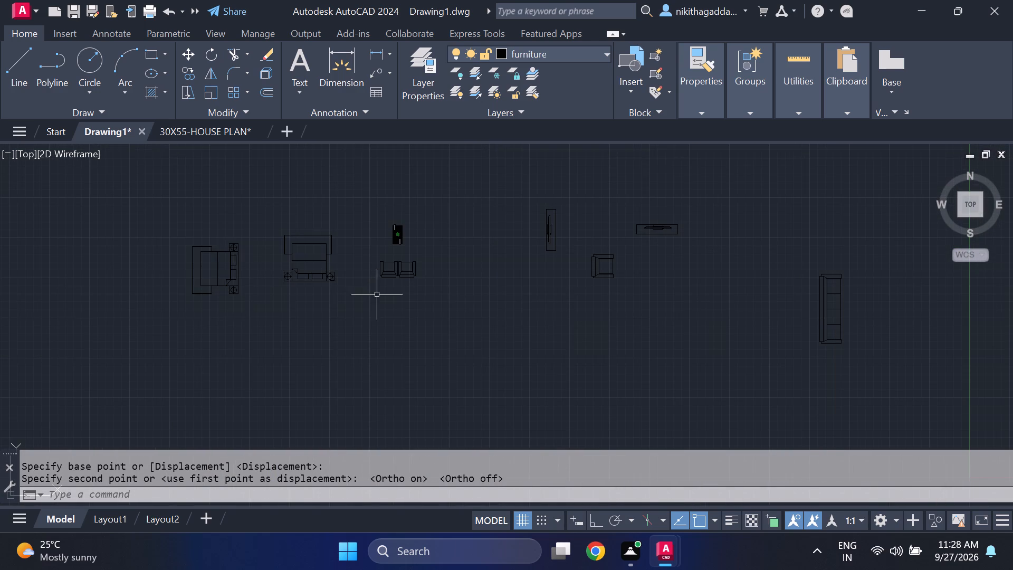
middle_click_drag(456, 316, 297, 349)
scroll(356, 306, "down", 3)
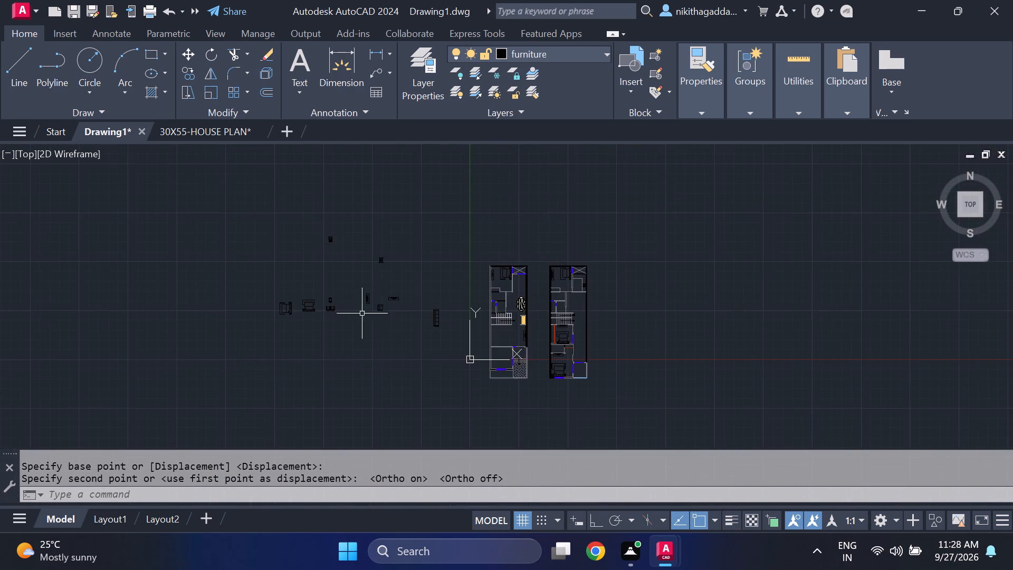
scroll(376, 246, "up", 3)
scroll(251, 195, "up", 3)
left_click(228, 183)
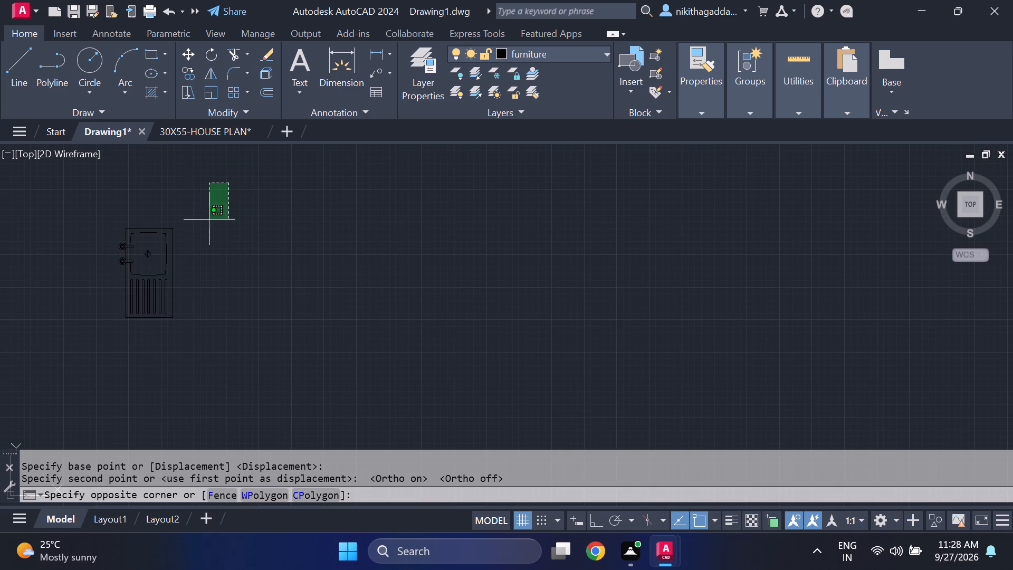
left_click(88, 344)
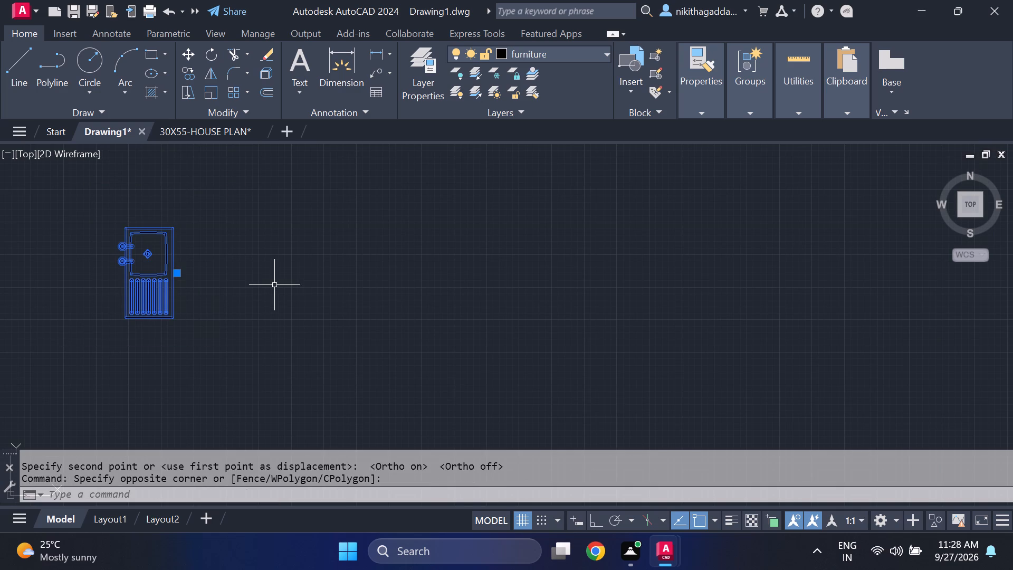
type("RO")
key("Return")
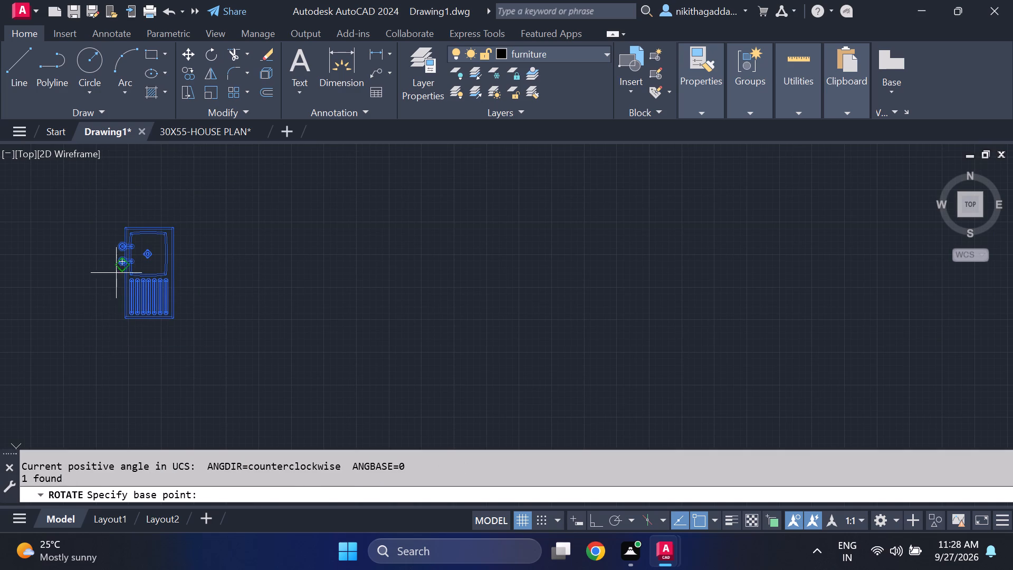
left_click(122, 269)
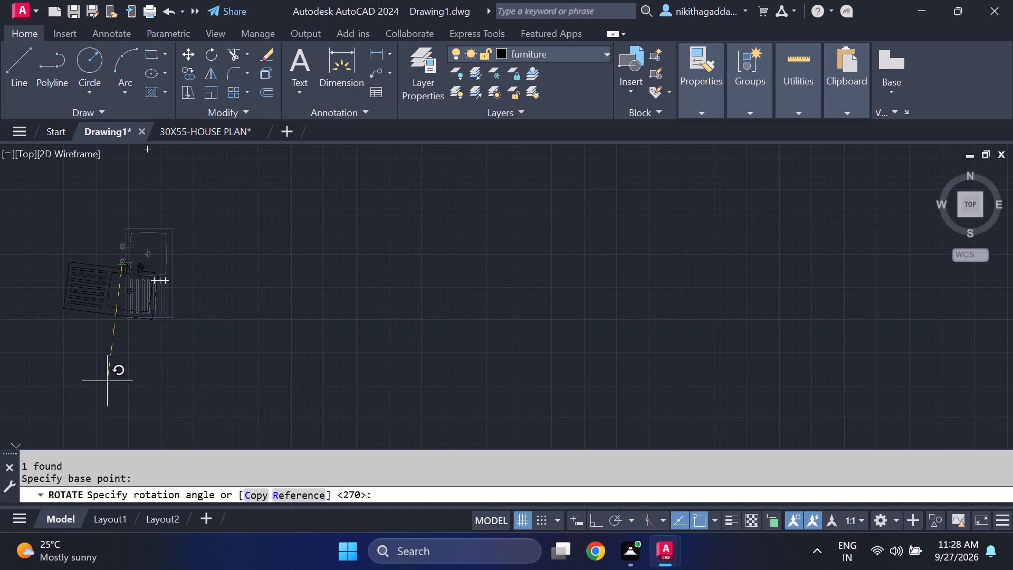
key("F8")
left_click(115, 381)
Move the rotated sink by its left tap onto the right-hand plan's upper kitchen counter, with the taps against the kitchen's top wall.
left_click_drag(250, 204, 240, 222)
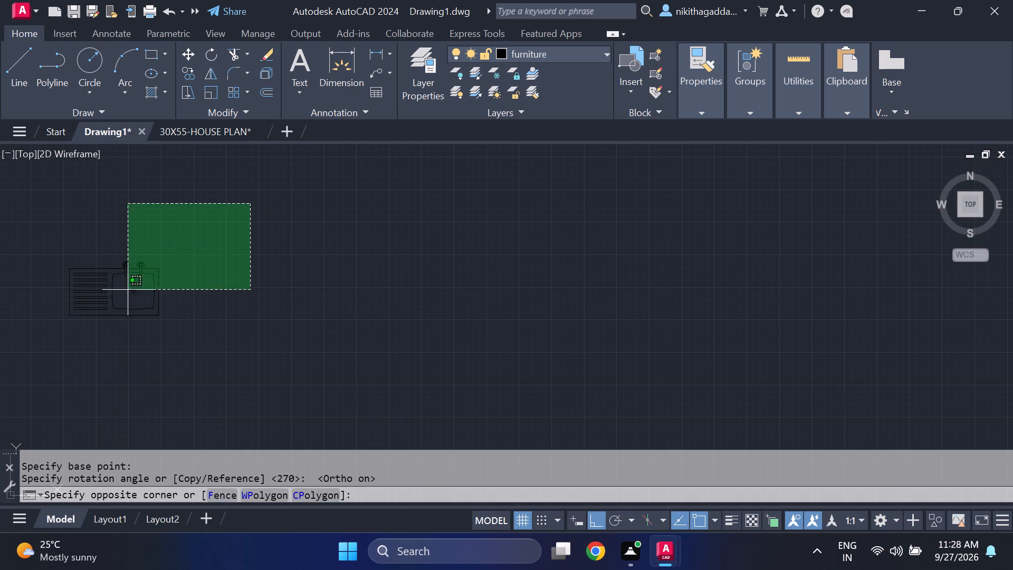
left_click(41, 371)
key("m")
key("Return")
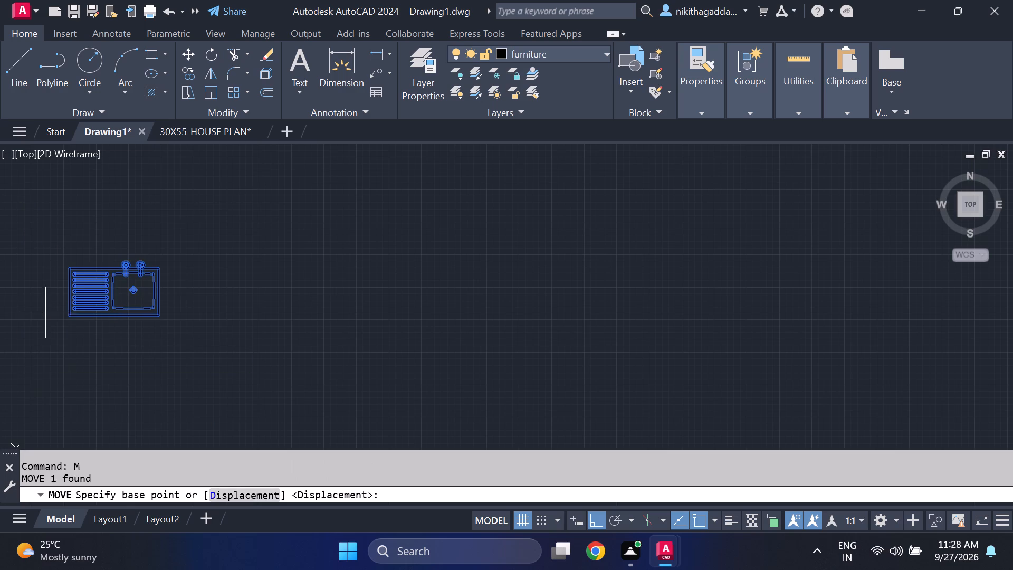
left_click(126, 271)
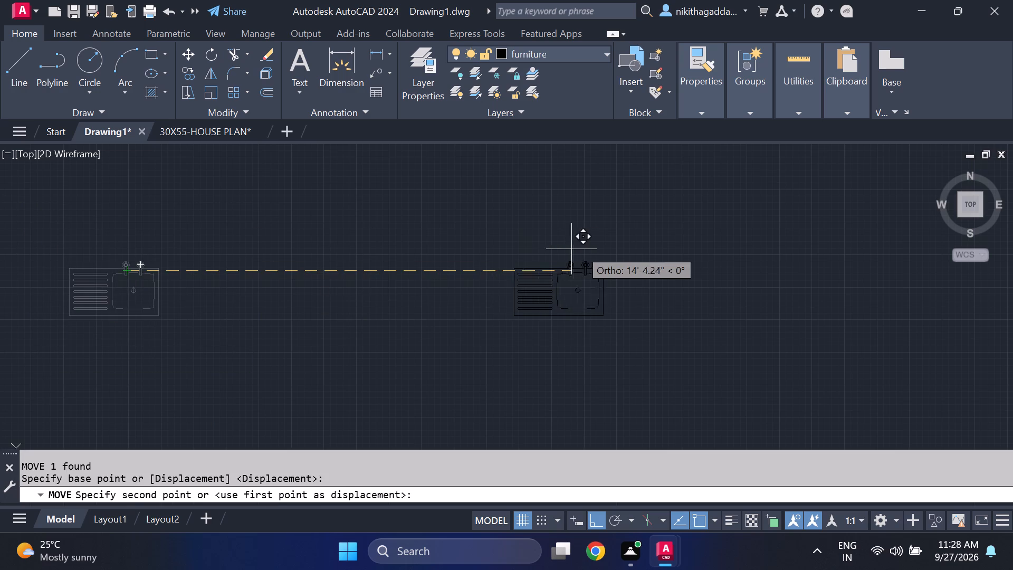
scroll(604, 261, "down", 3)
key("F8")
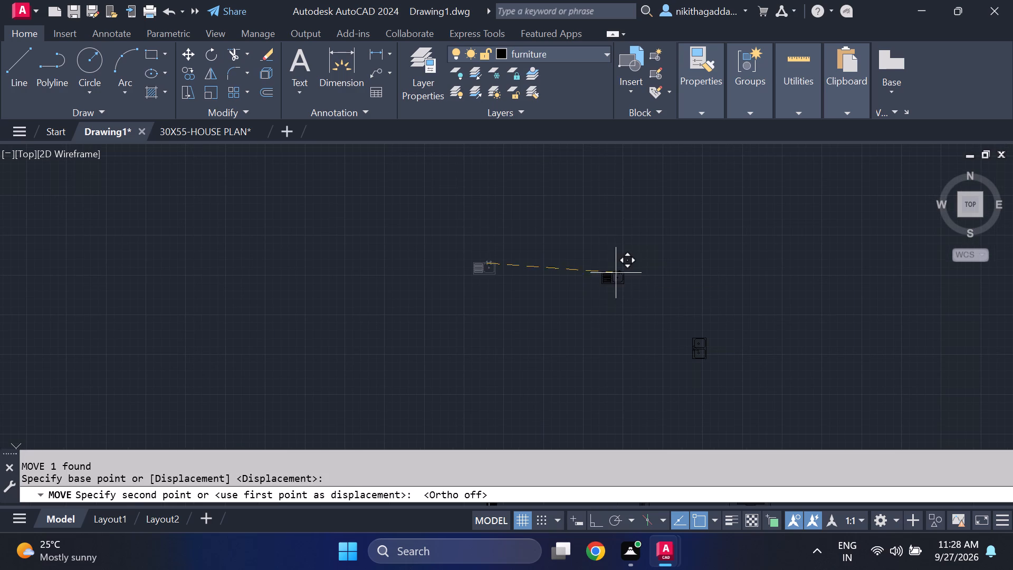
middle_click_drag(796, 290, 103, 325)
scroll(226, 322, "down", 3)
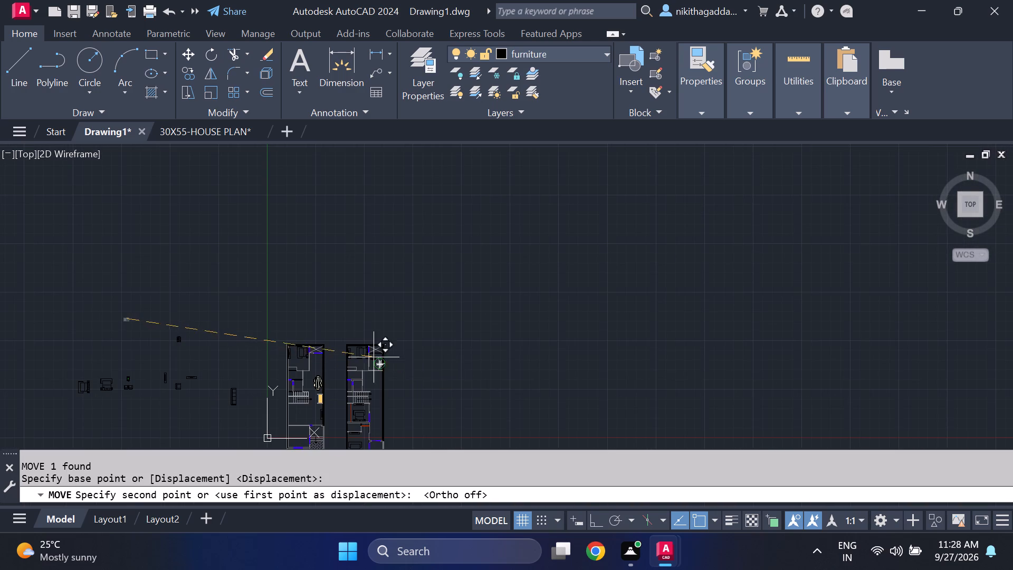
scroll(360, 351, "up", 6)
middle_click_drag(418, 410, 411, 363)
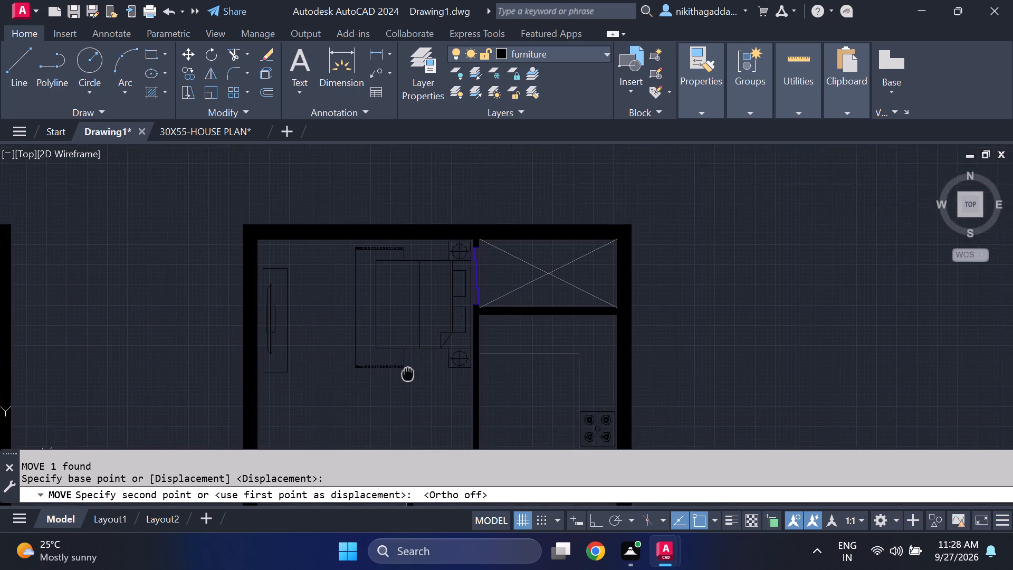
middle_click_drag(411, 363, 427, 306)
middle_click(428, 304)
middle_click_drag(440, 334, 463, 263)
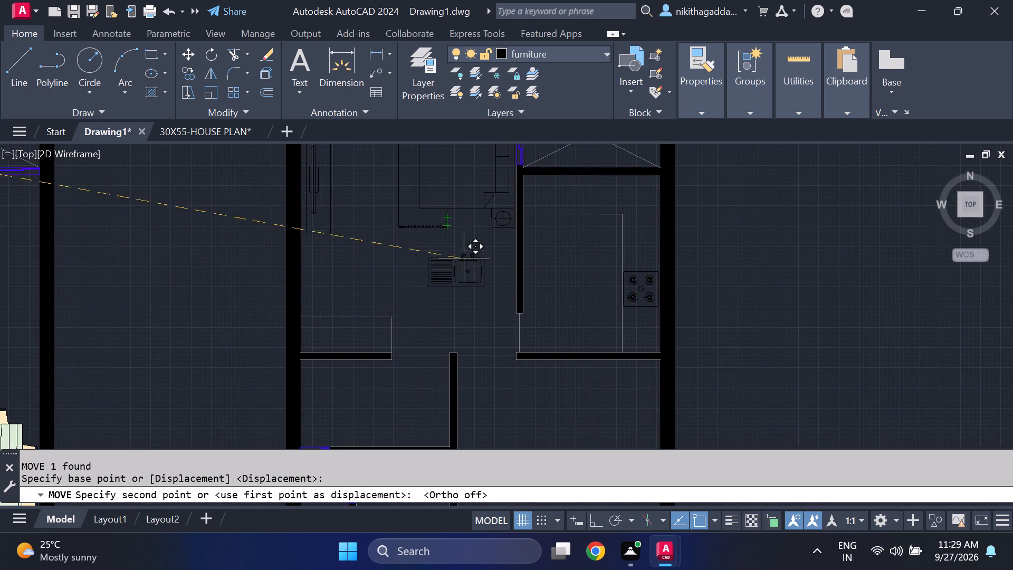
scroll(451, 296, "down", 1)
scroll(452, 356, "up", 3)
middle_click_drag(547, 365, 536, 289)
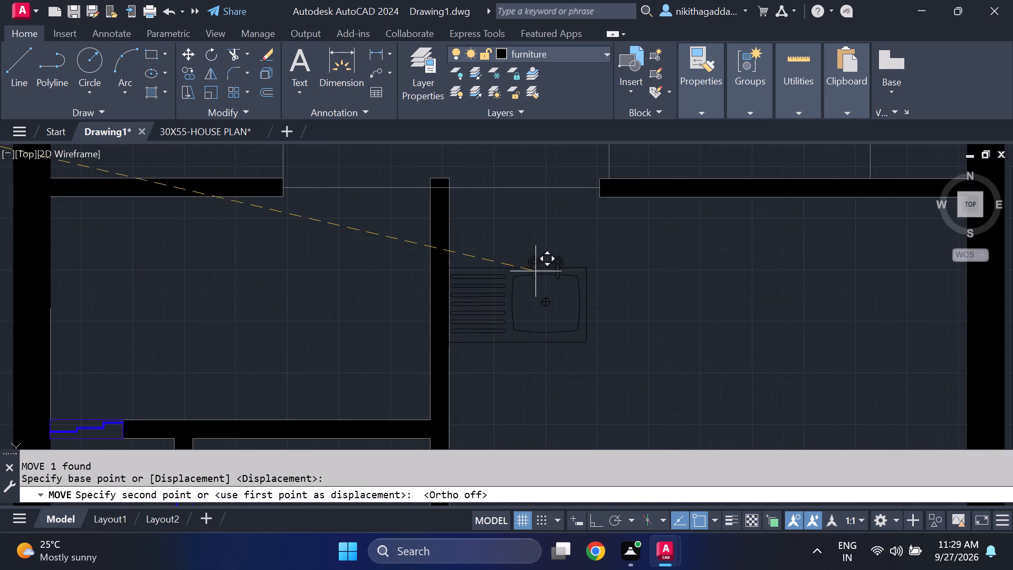
scroll(537, 286, "down", 2)
middle_click_drag(559, 334, 556, 262)
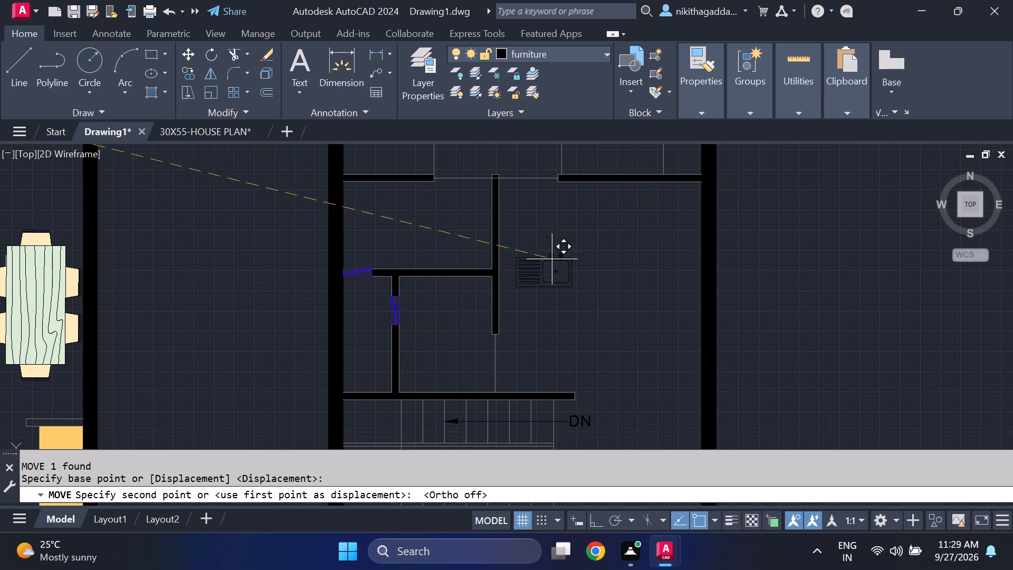
scroll(553, 275, "down", 3)
middle_click_drag(562, 261, 547, 306)
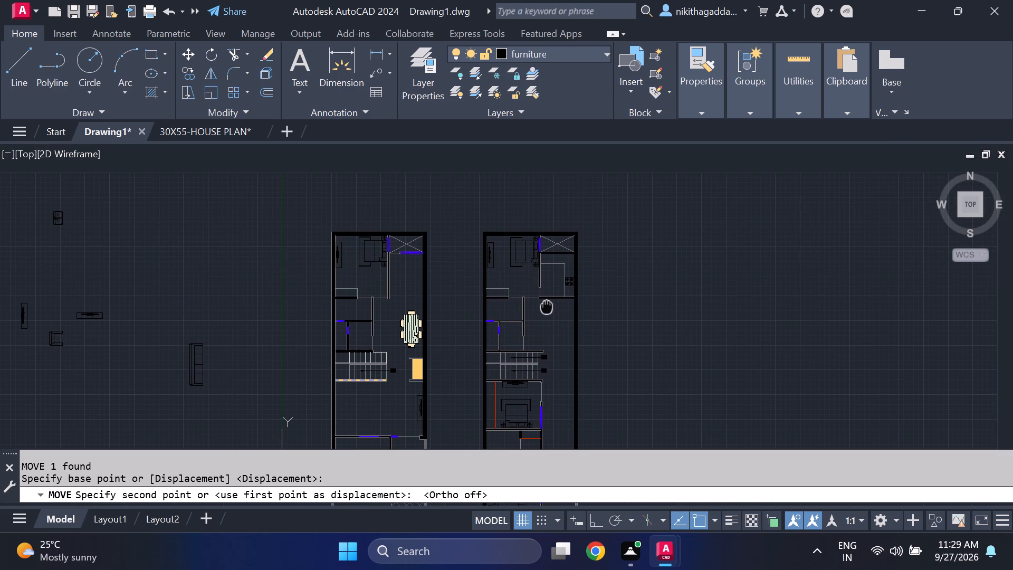
middle_click_drag(547, 306, 552, 347)
scroll(555, 289, "up", 4)
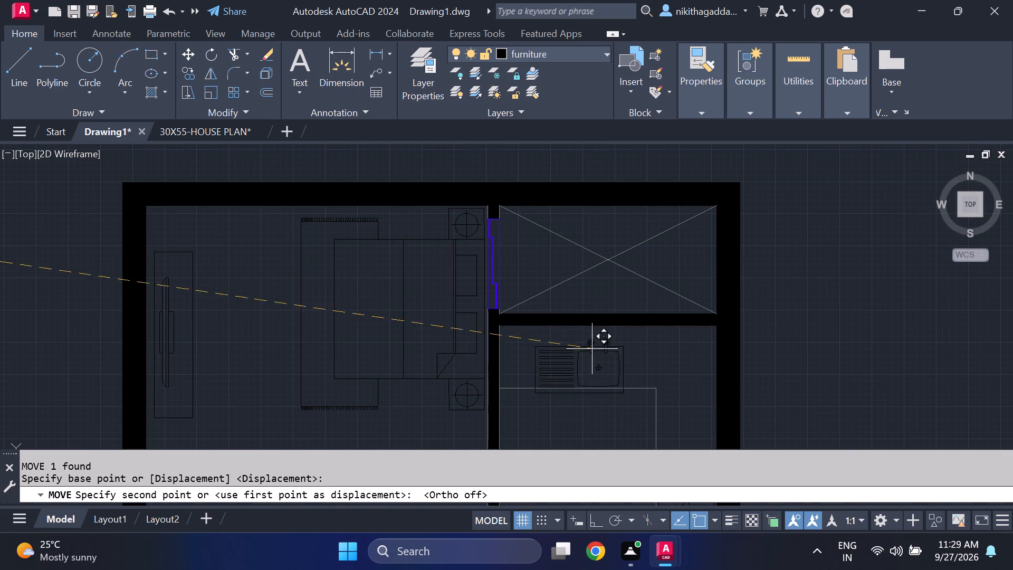
scroll(606, 336, "up", 2)
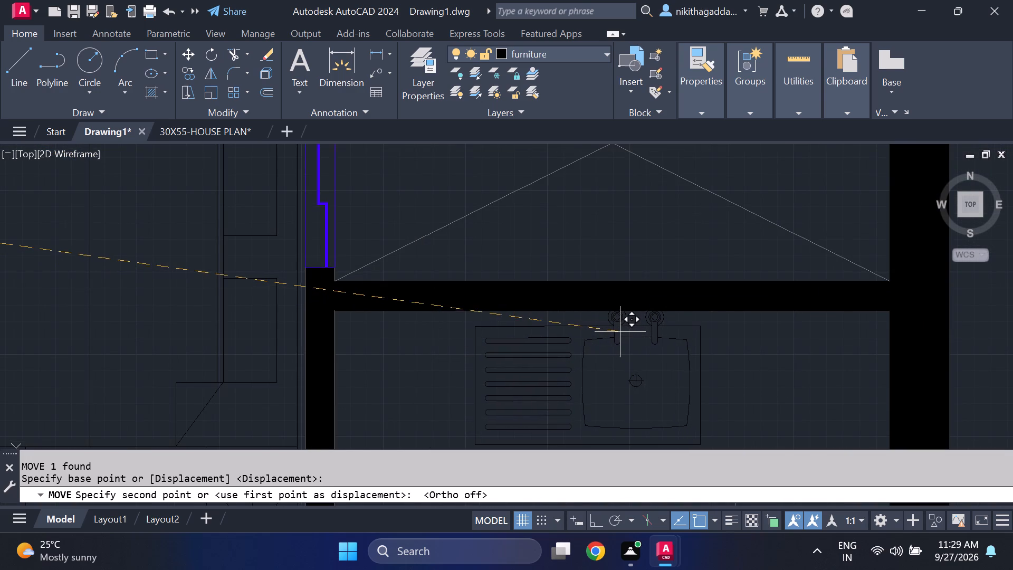
left_click(619, 335)
scroll(642, 340, "down", 4)
middle_click_drag(597, 401, 604, 320)
scroll(605, 311, "down", 1)
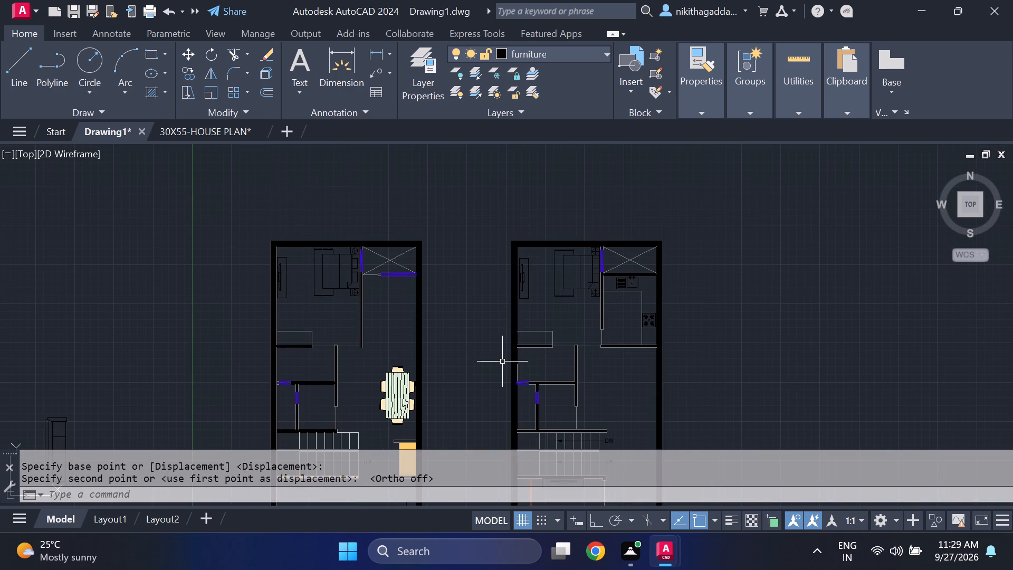
Move the sink and stove together about 31'-11" straight left from the right-hand plan's kitchen into the left-hand plan's kitchen.
middle_click_drag(524, 357, 662, 261)
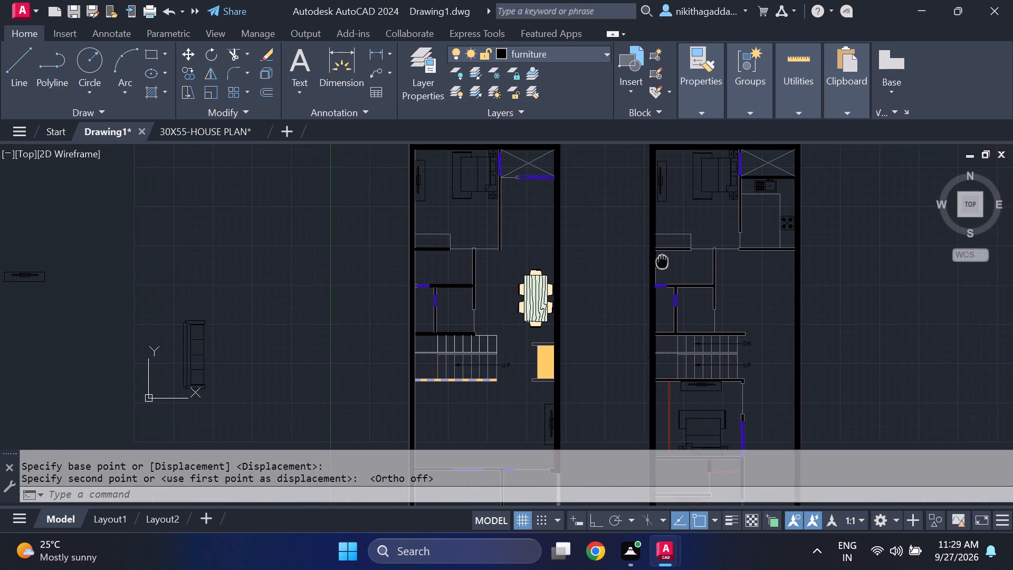
middle_click_drag(662, 261, 667, 280)
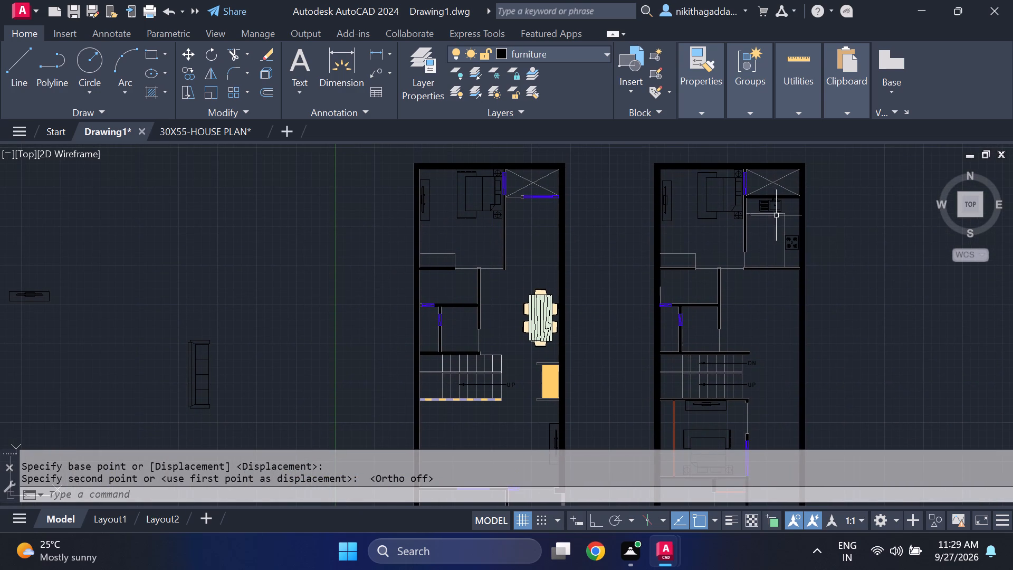
middle_click_drag(784, 222, 714, 312)
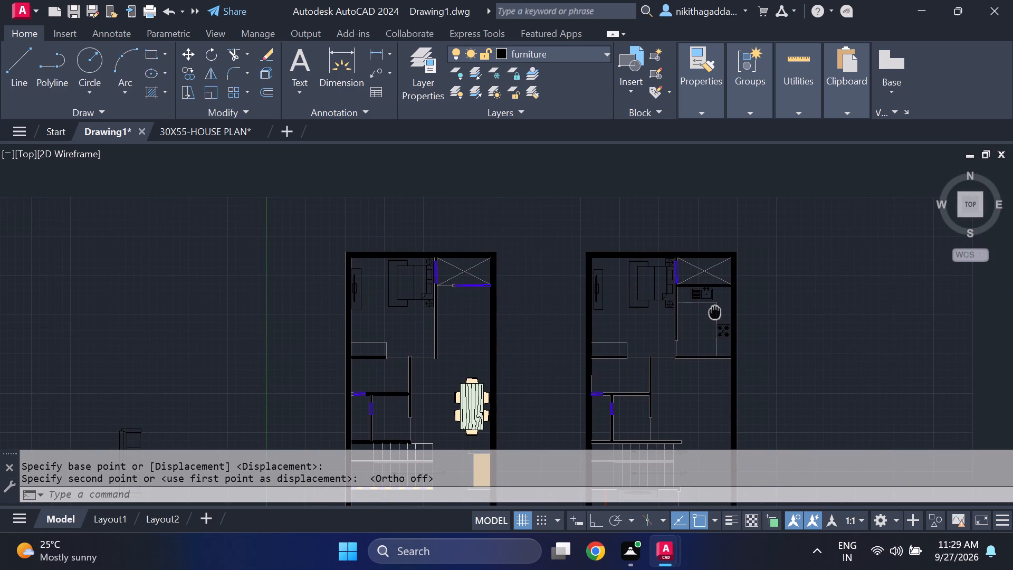
middle_click_drag(714, 312, 713, 315)
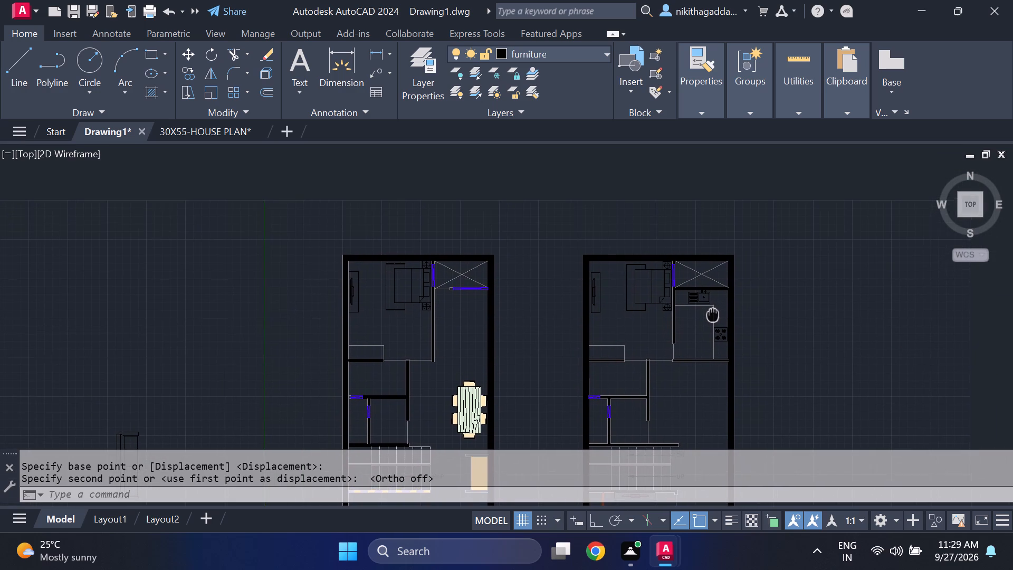
middle_click_drag(713, 315, 686, 335)
scroll(704, 294, "up", 1)
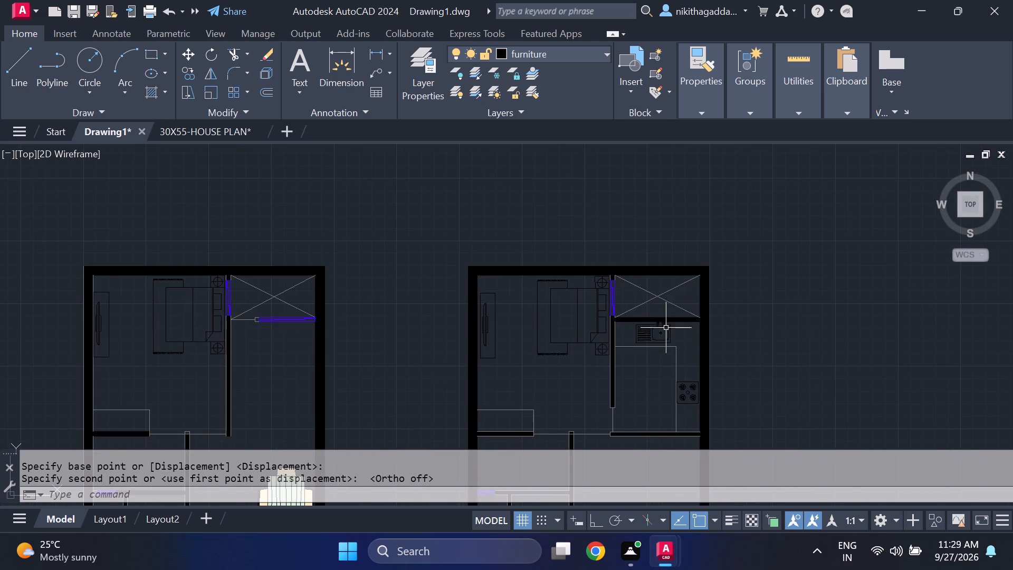
scroll(666, 328, "up", 4)
left_click(696, 351)
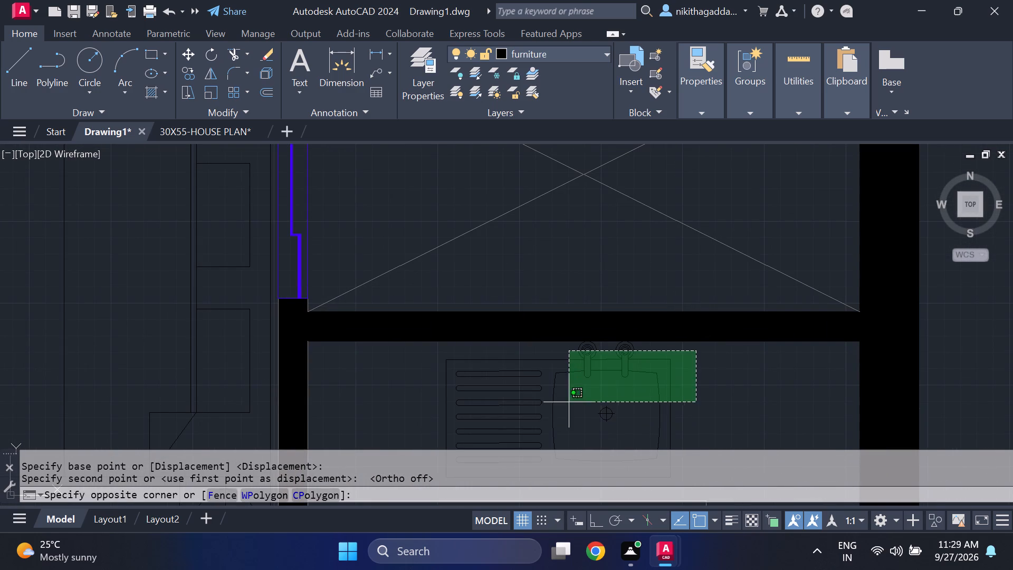
left_click(525, 413)
middle_click_drag(654, 432, 614, 241)
middle_click_drag(611, 232, 611, 227)
middle_click_drag(687, 353, 617, 181)
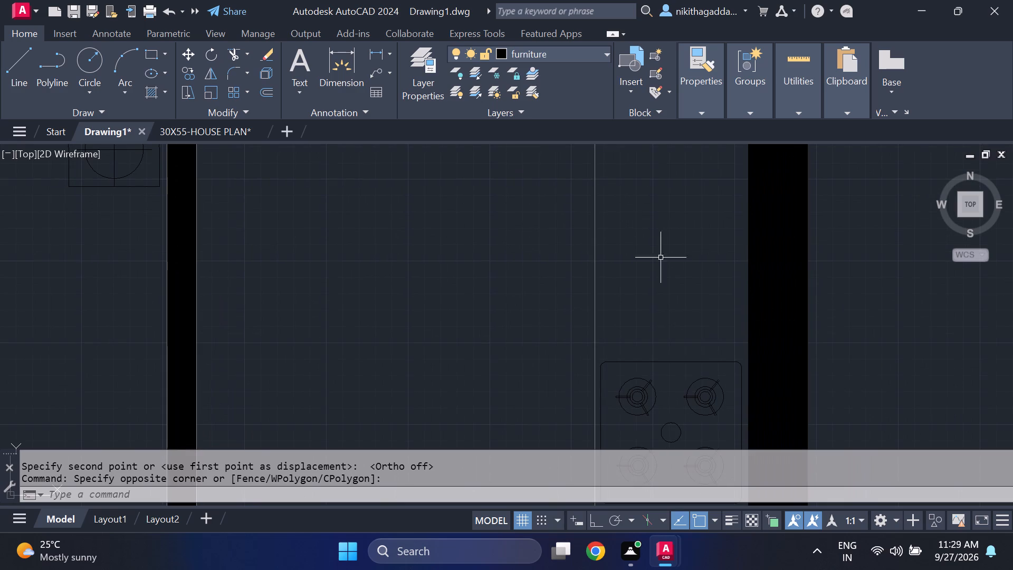
left_click_drag(686, 339, 677, 360)
left_click(646, 410)
scroll(672, 387, "down", 3)
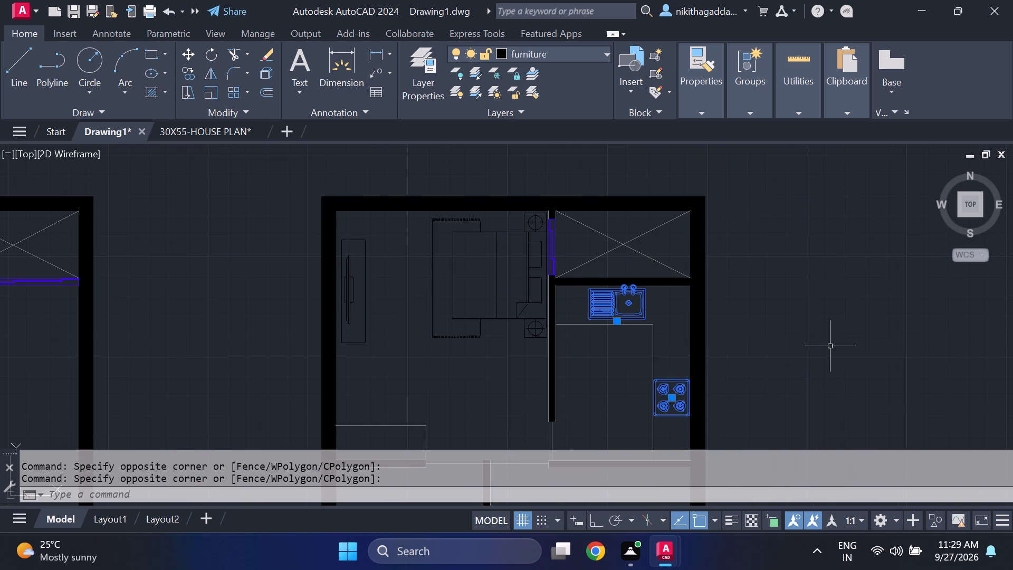
key("m")
key("Return")
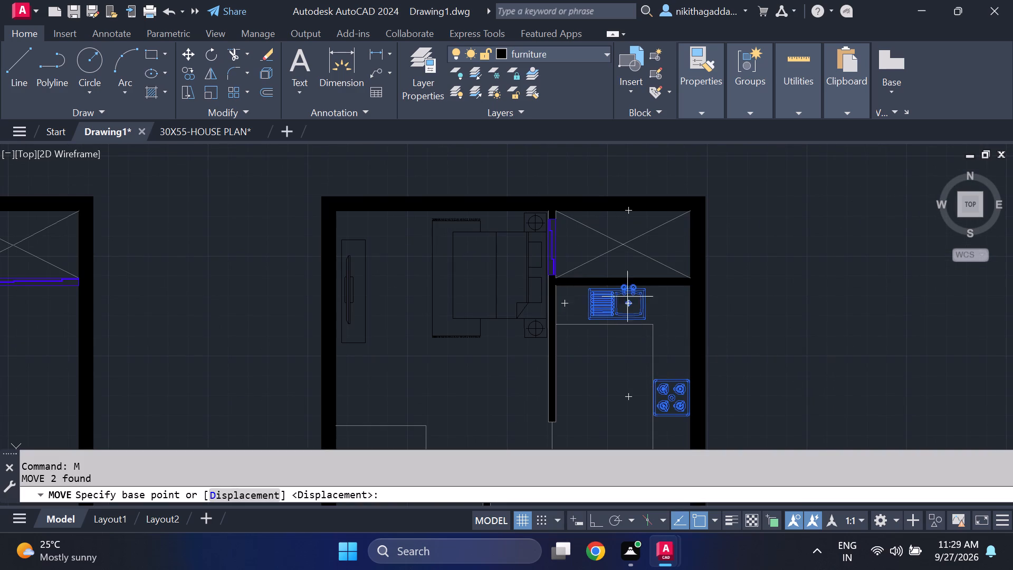
scroll(626, 293, "up", 2)
left_click(530, 288)
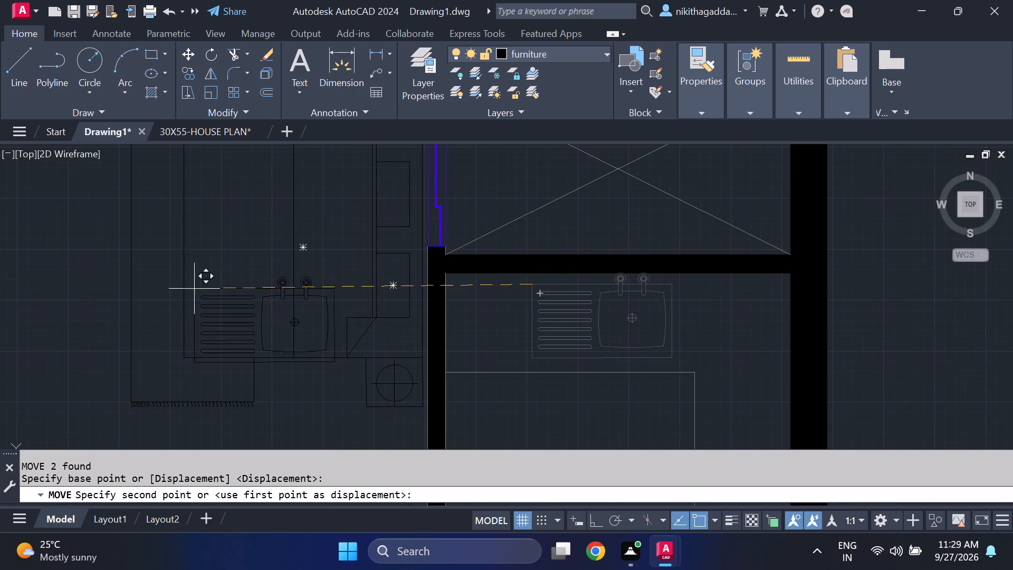
key("F8")
scroll(113, 310, "down", 3)
middle_click_drag(131, 299, 132, 299)
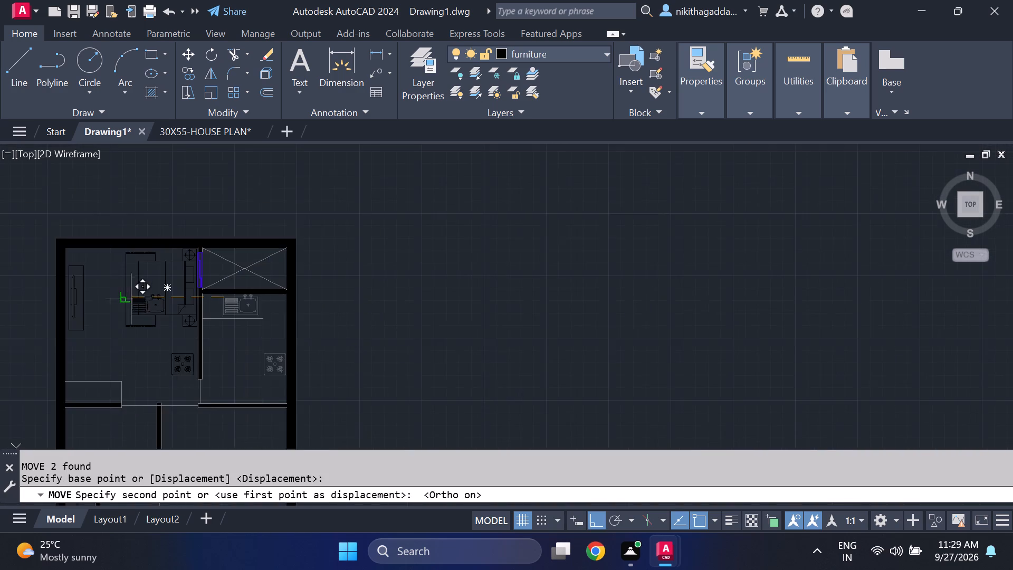
middle_click_drag(132, 299, 567, 351)
scroll(284, 378, "up", 2)
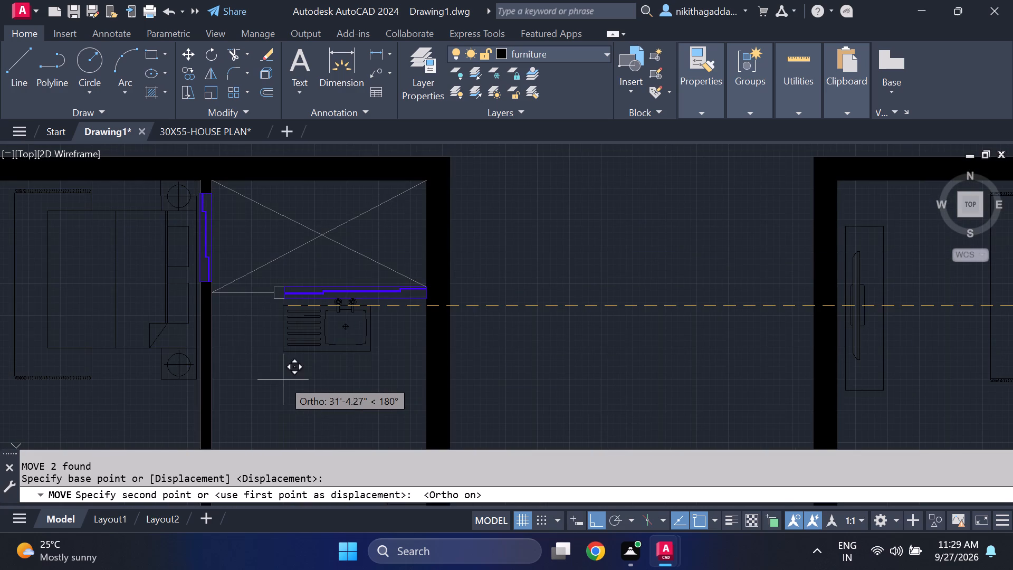
middle_click_drag(267, 385, 298, 282)
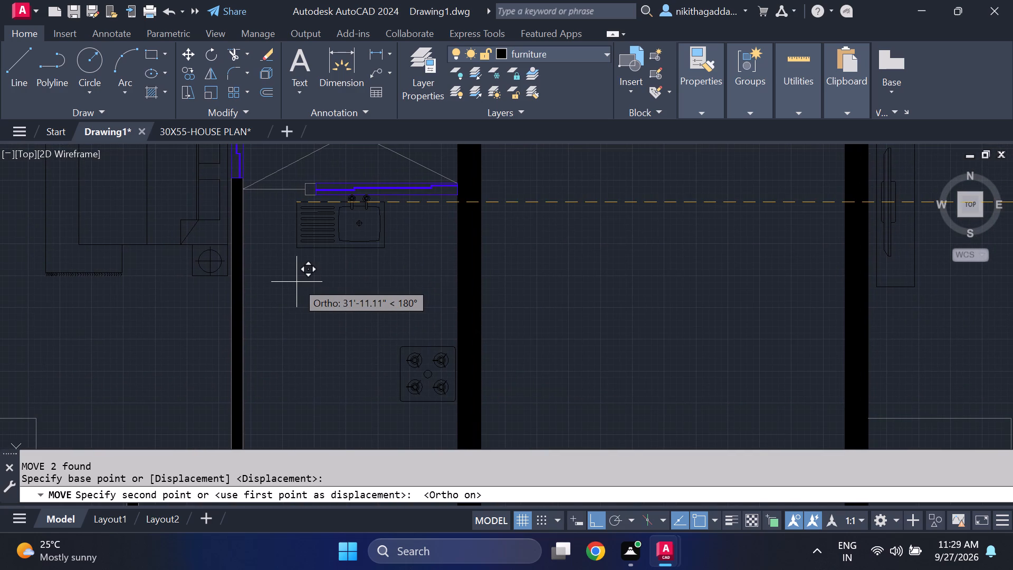
left_click(297, 282)
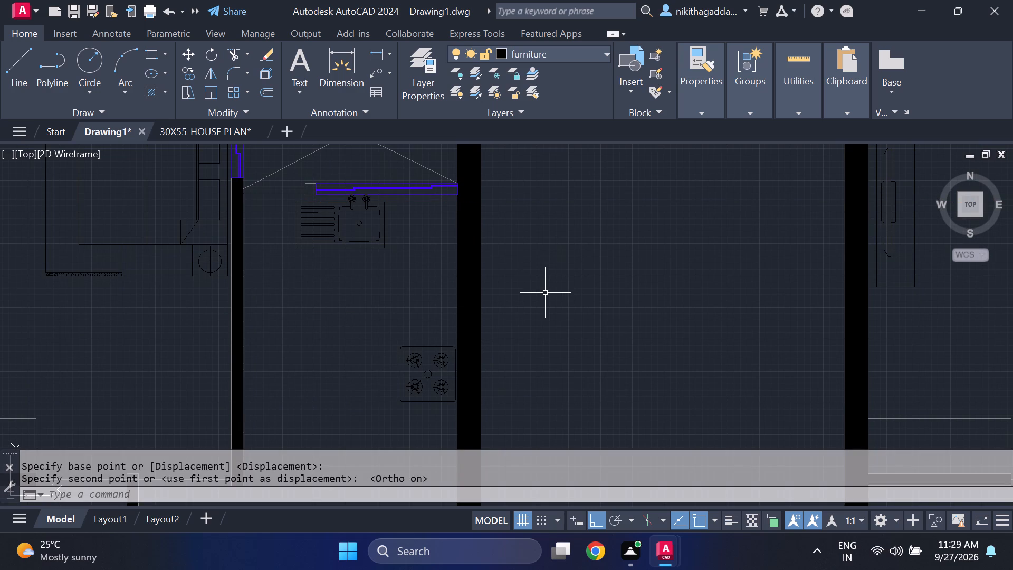
Draw the left-hand plan's counter edge with Line: from the kitchen's top wall down beside the sink's drainboard, then about 3'-3" horizontally beneath the sink.
scroll(530, 277, "down", 1)
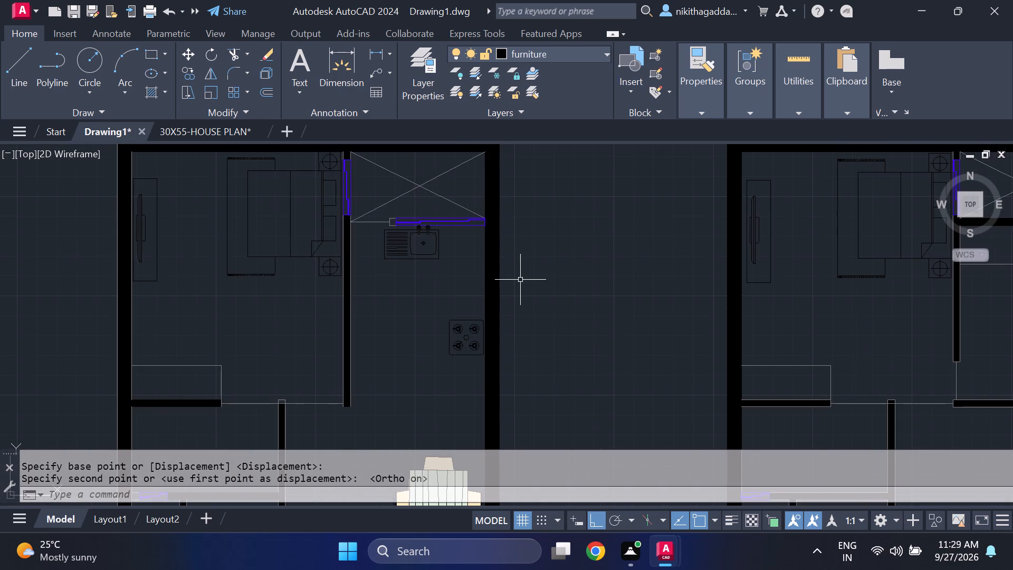
middle_click_drag(537, 312, 677, 359)
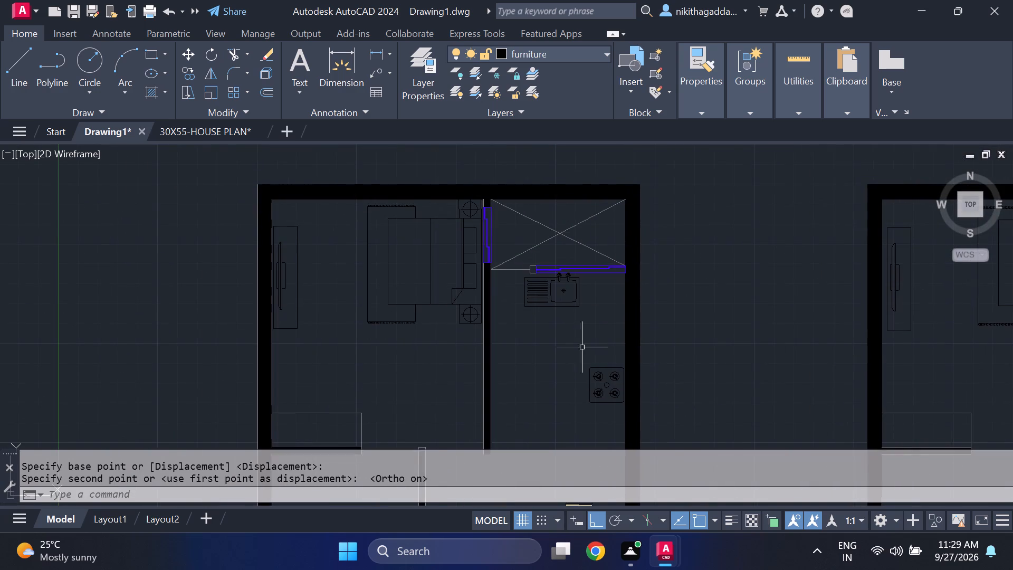
scroll(576, 337, "up", 1)
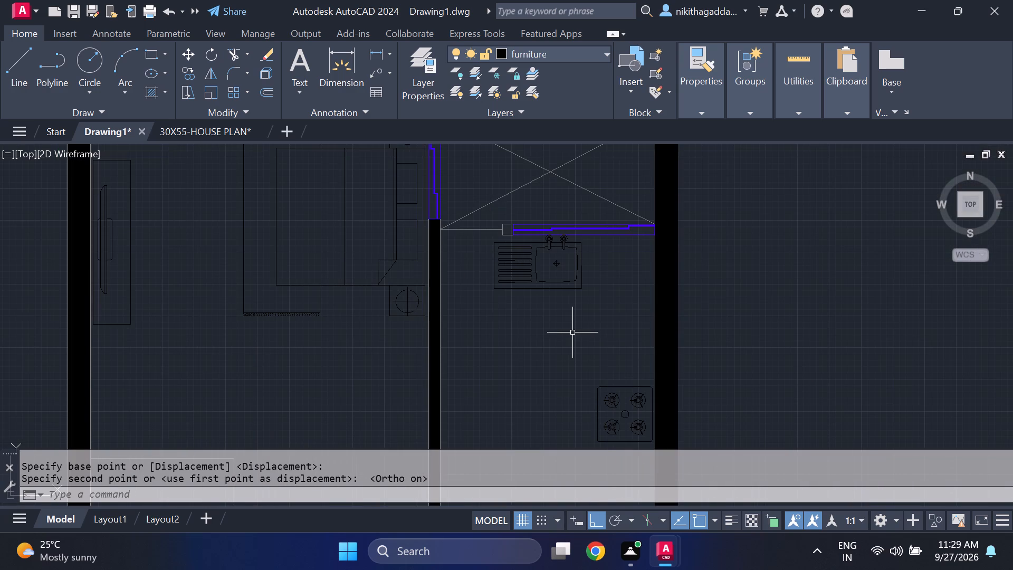
key("l")
key("Return")
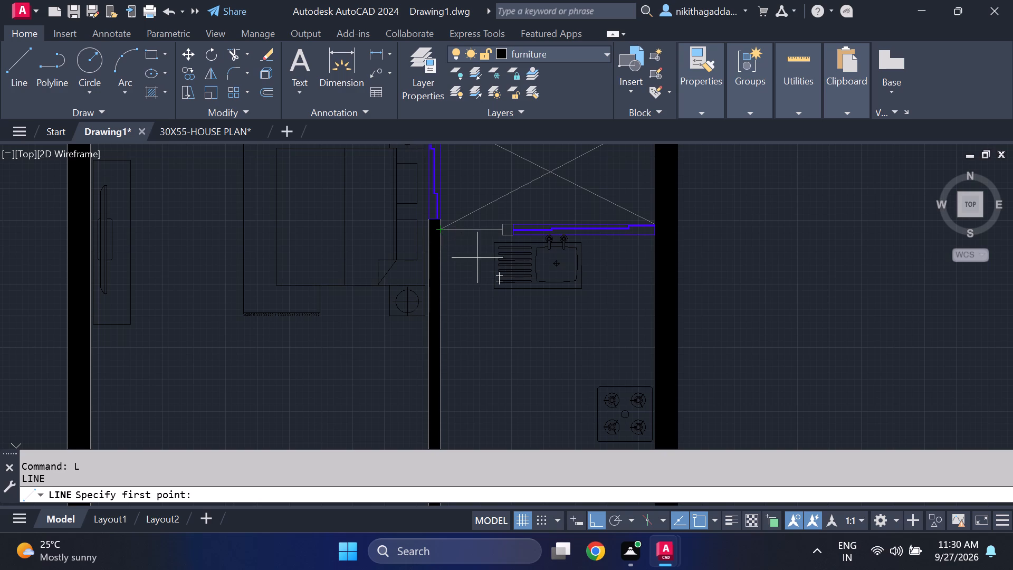
left_click(489, 231)
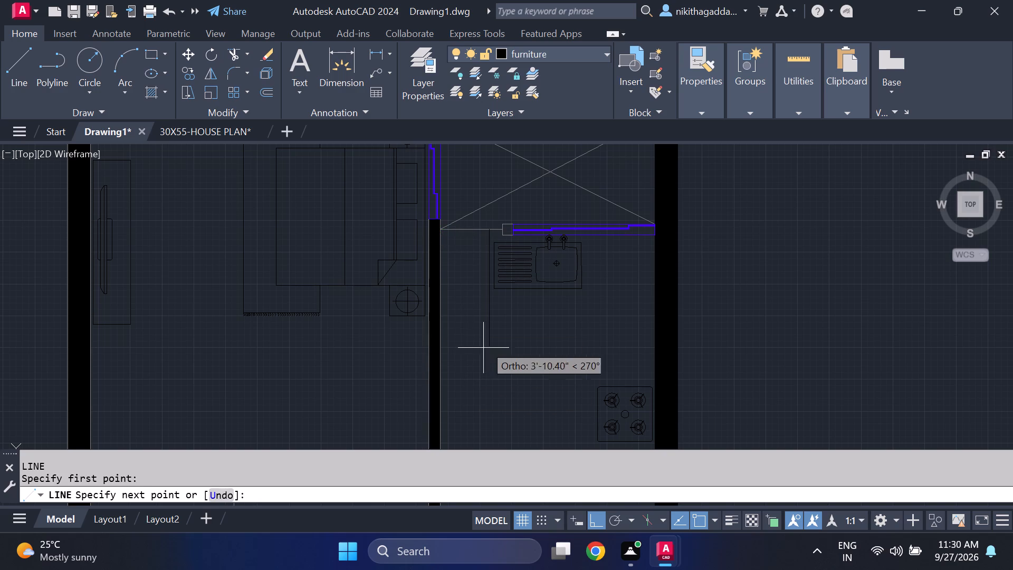
left_click(498, 300)
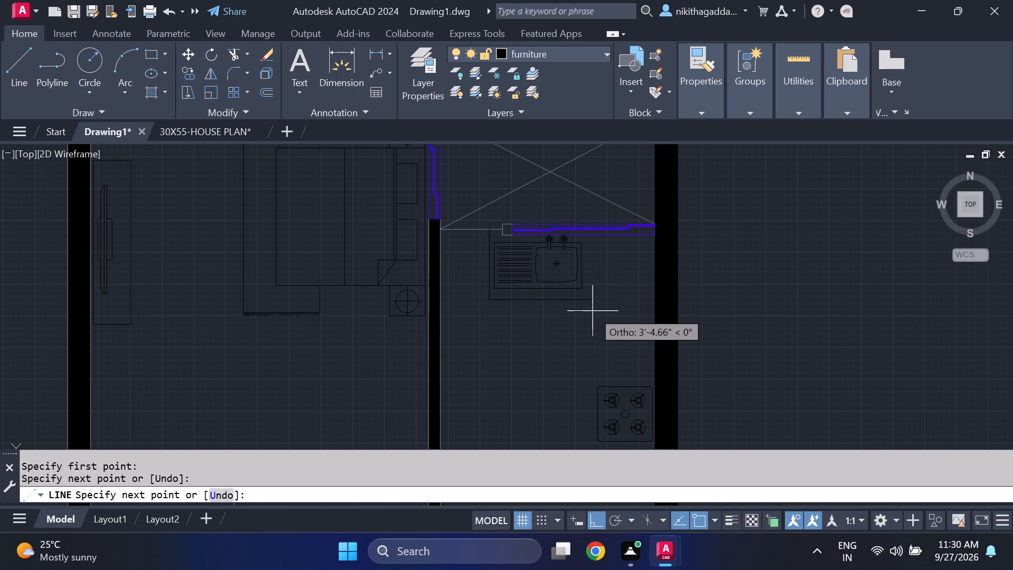
left_click(587, 294)
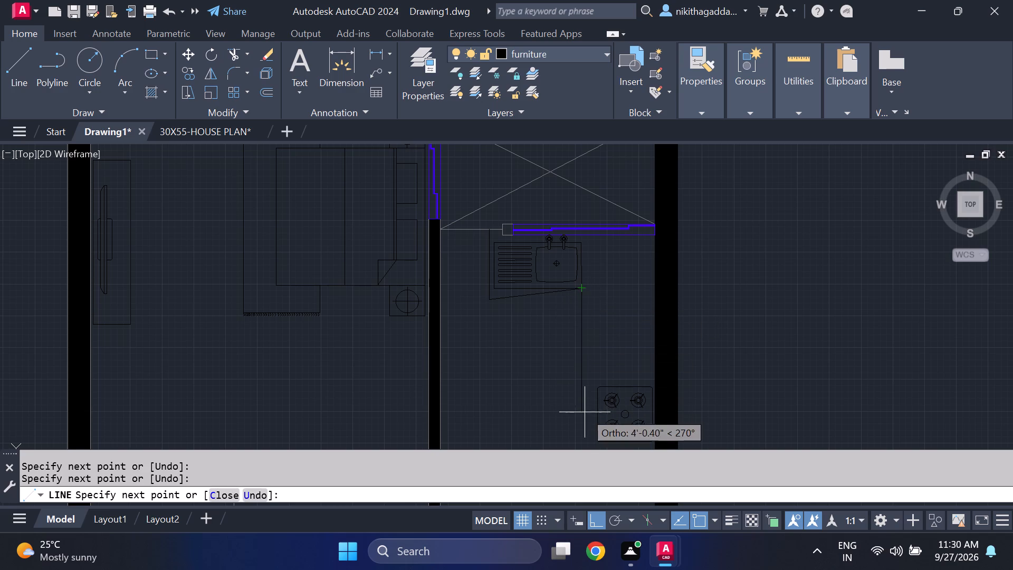
key("ctrl+z")
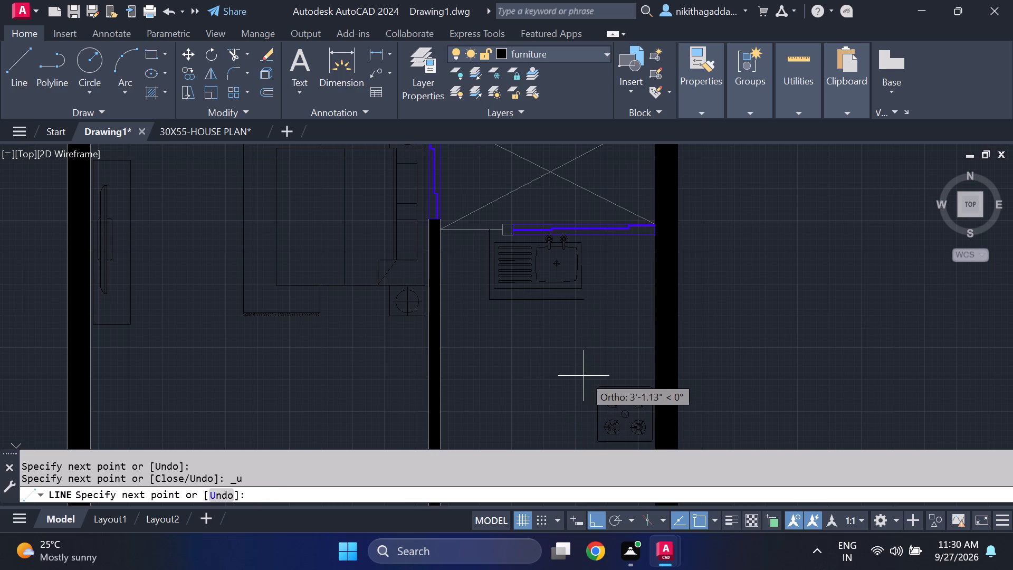
left_click(586, 301)
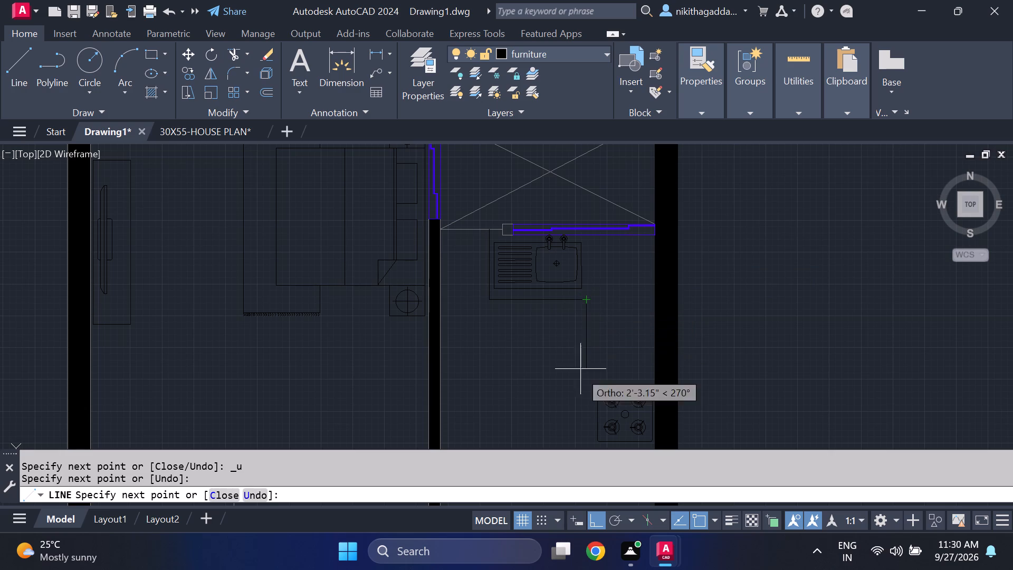
key("ctrl+z")
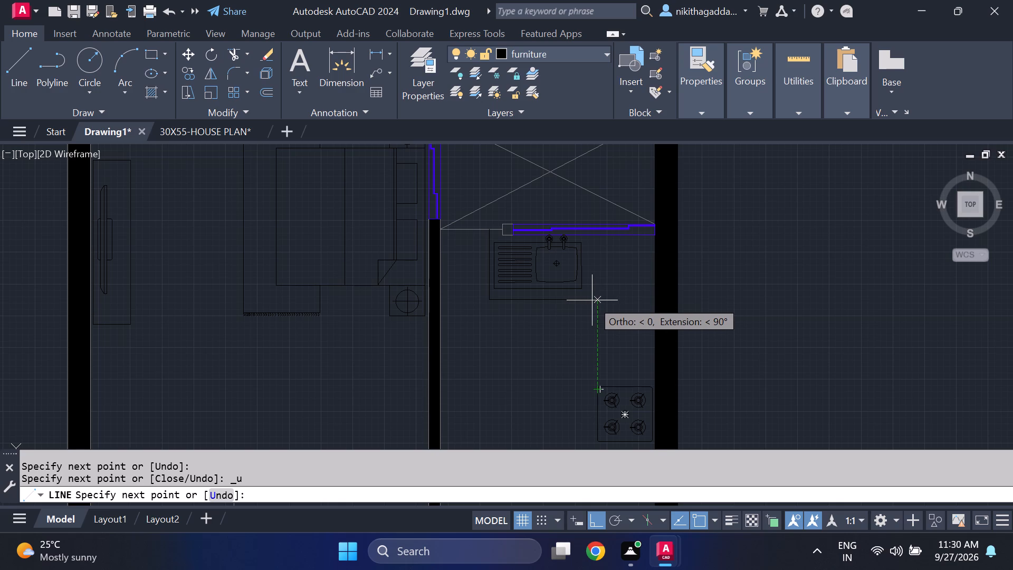
scroll(591, 299, "up", 2)
scroll(616, 300, "down", 2)
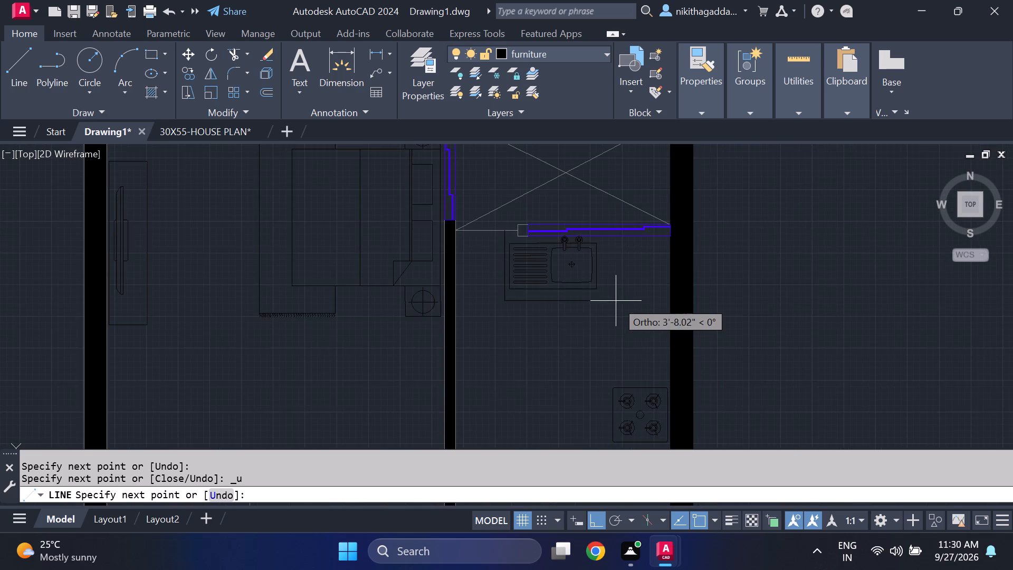
scroll(611, 301, "up", 1)
scroll(609, 303, "down", 1)
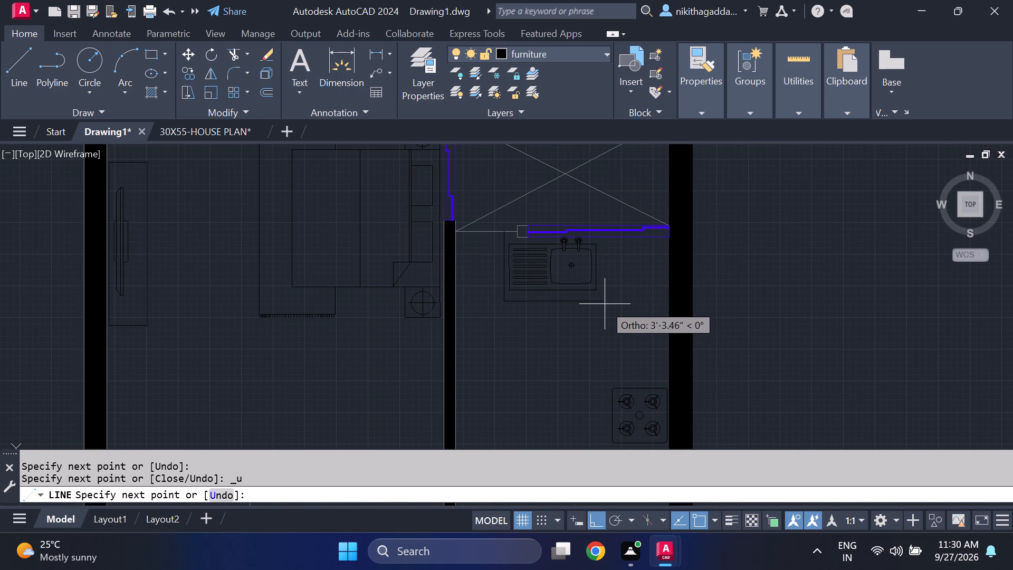
left_click(606, 301)
Continue the counter edge about 7'-8" straight down past the stove, and close it across to the inner face of the outer wall.
middle_click_drag(587, 413, 576, 362)
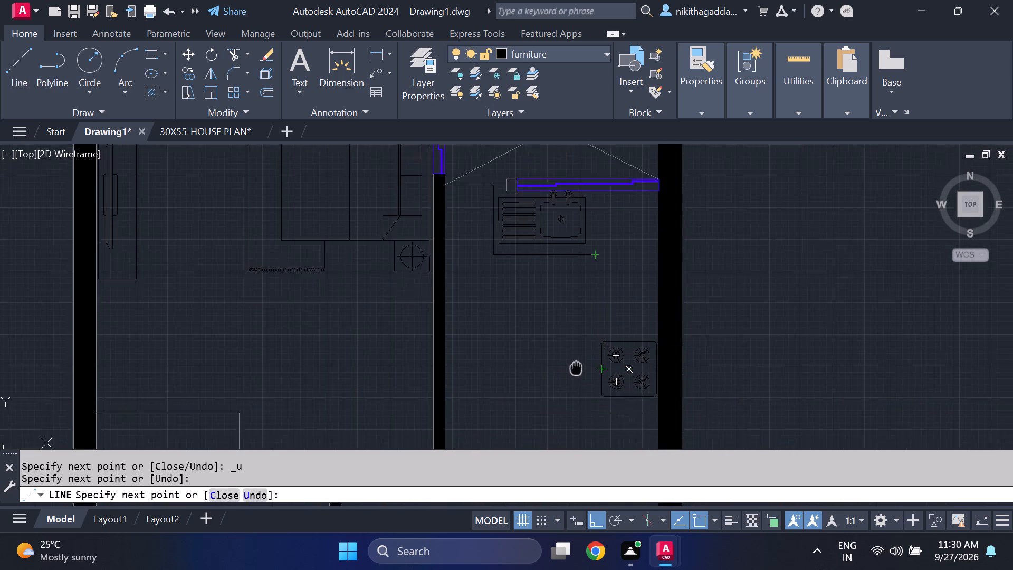
middle_click_drag(576, 362, 568, 289)
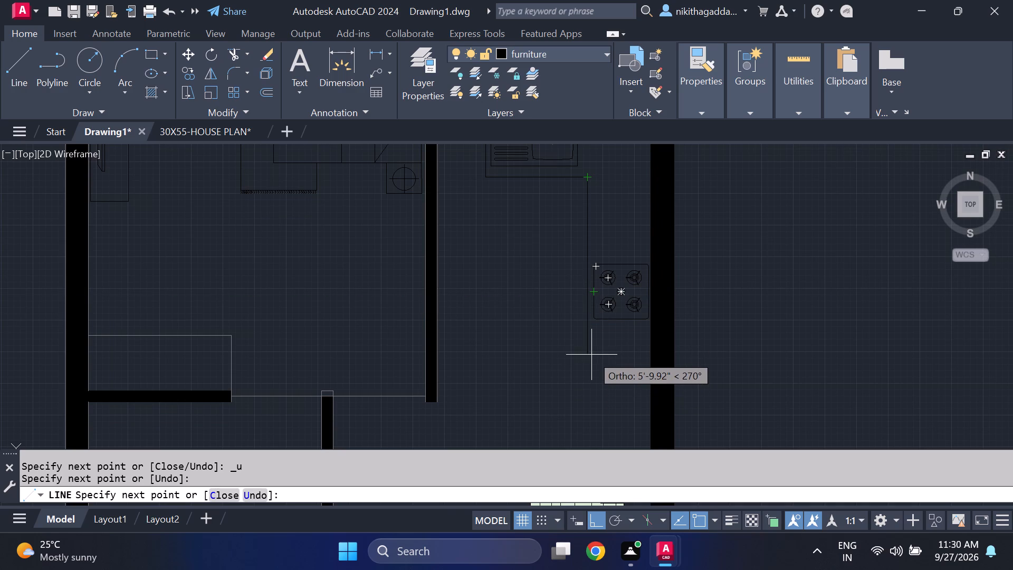
scroll(607, 406, "down", 1)
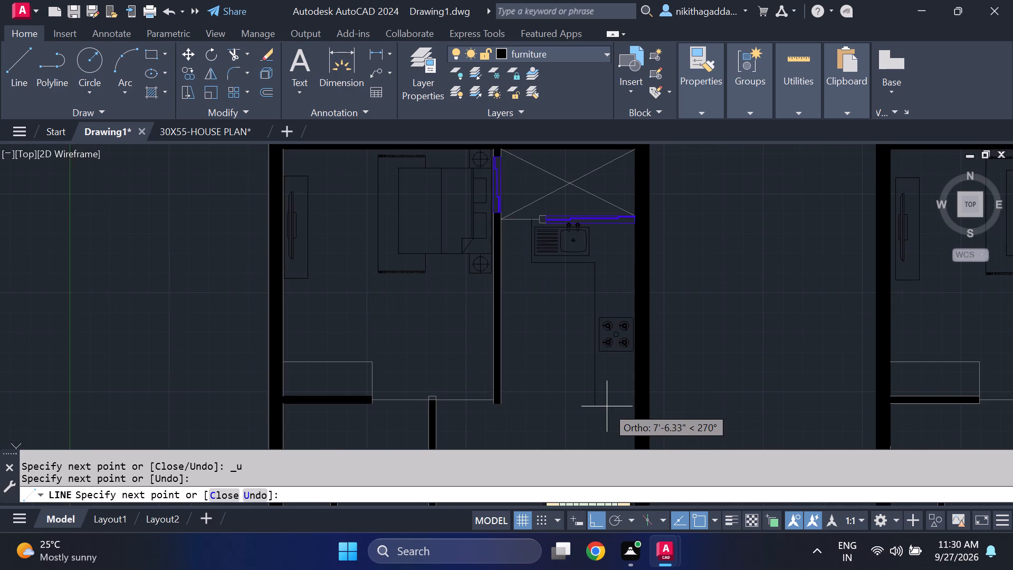
scroll(604, 404, "up", 2)
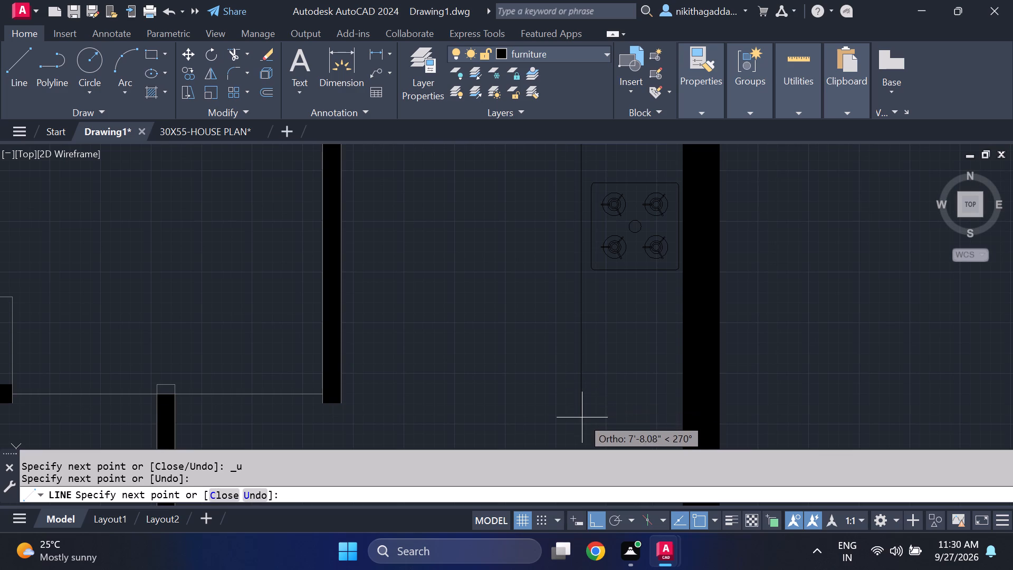
left_click(581, 413)
left_click(678, 413)
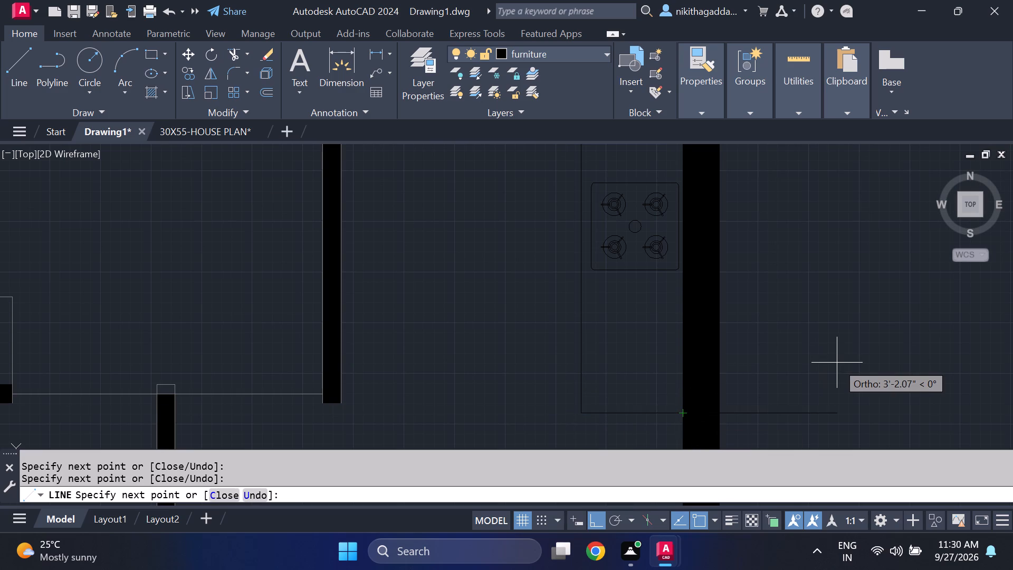
key("Escape")
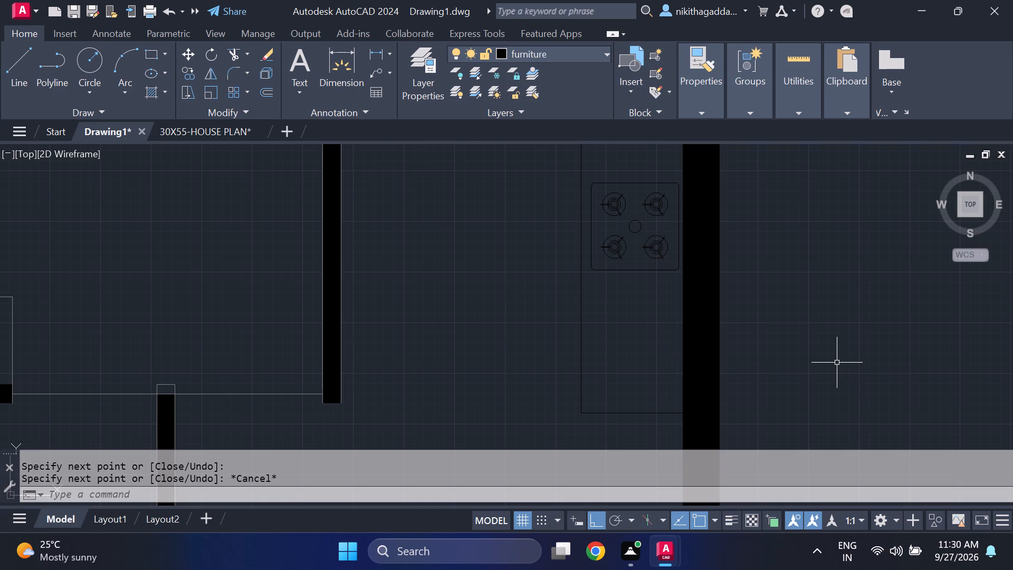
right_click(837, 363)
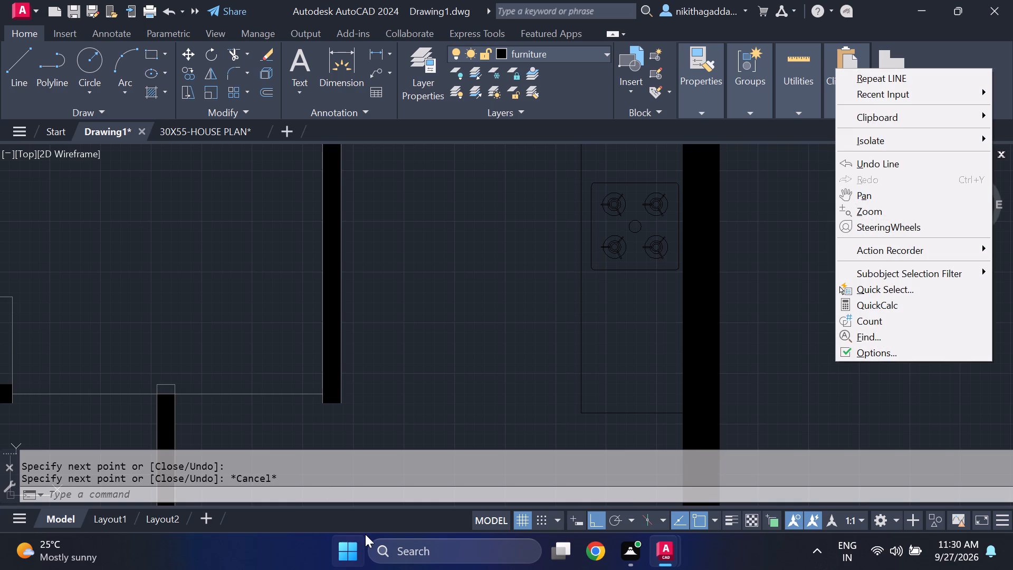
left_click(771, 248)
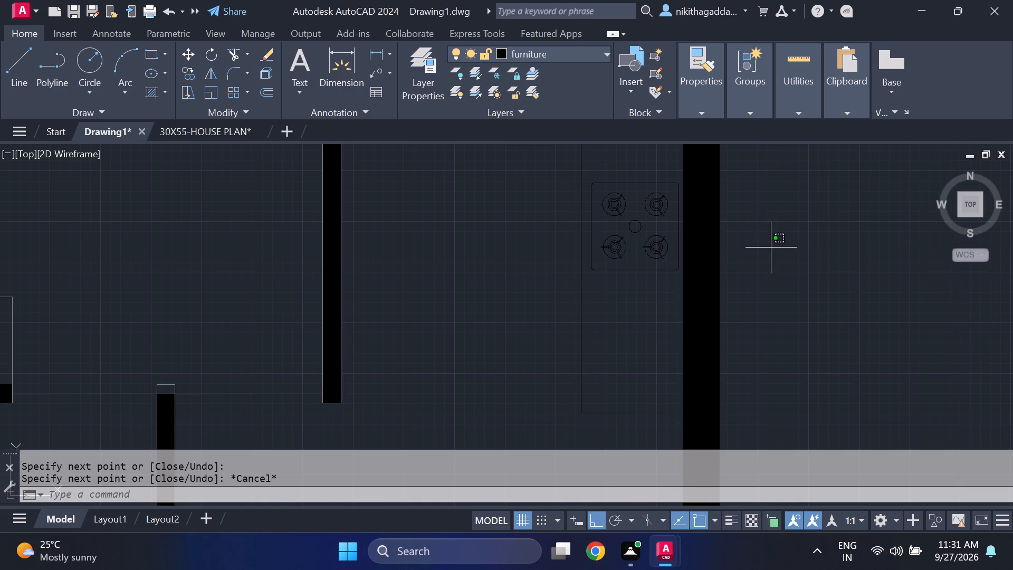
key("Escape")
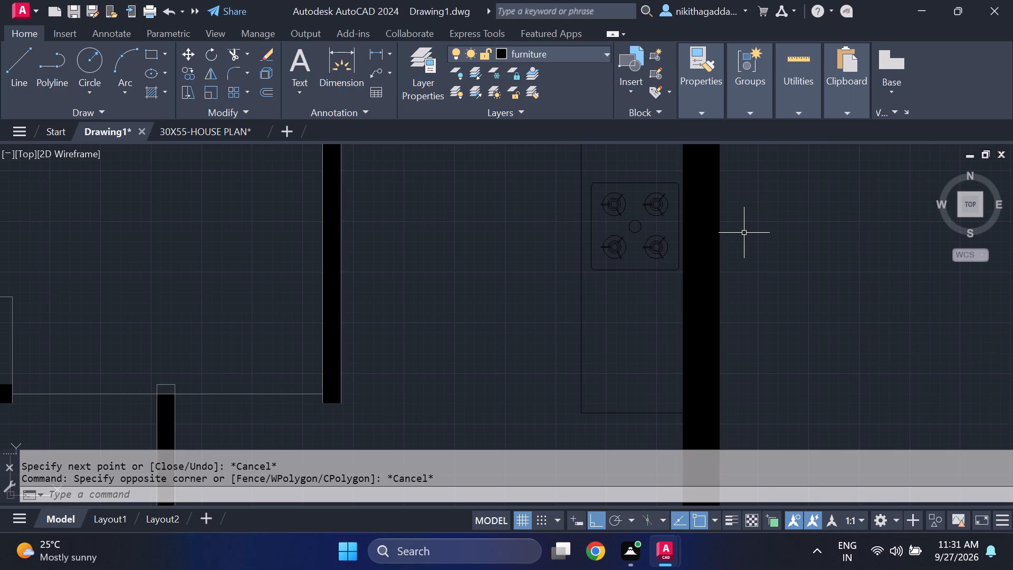
Hatch the small unfilled wall end below the left-hand plan's upper bedroom with a solid fill in colour 0,0,0.
type("HATCH")
key("Return")
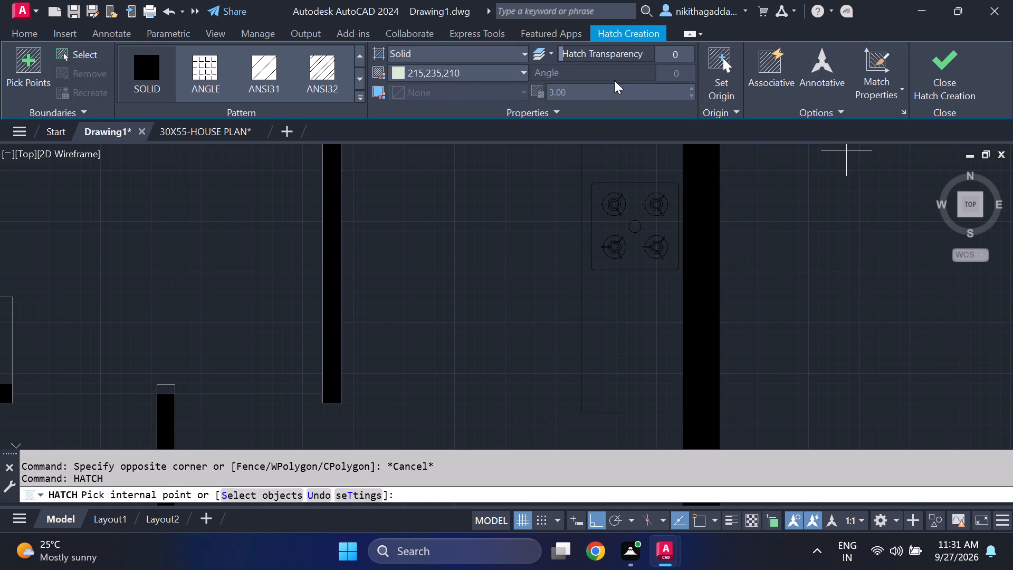
left_click(509, 74)
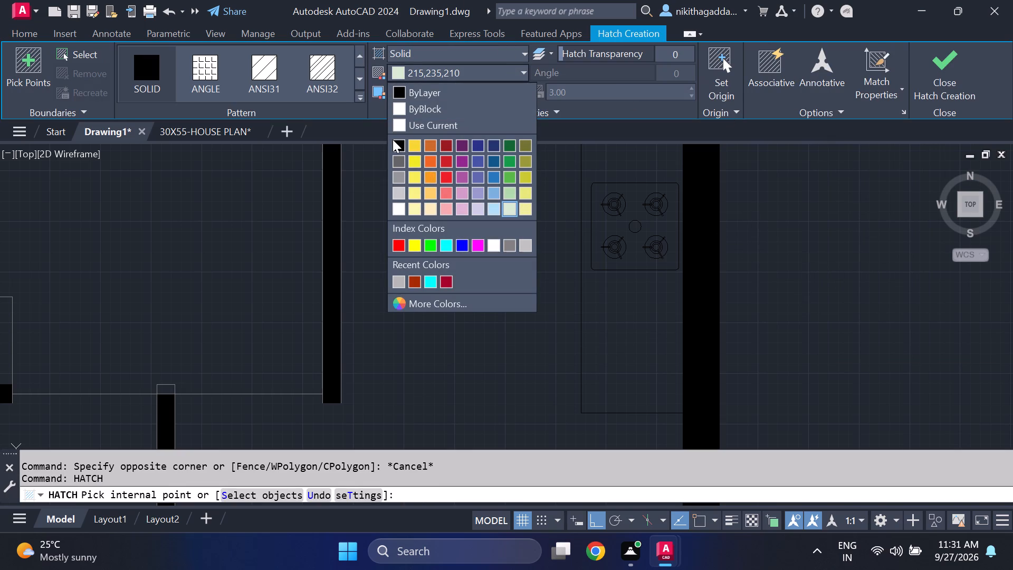
left_click(393, 139)
left_click(165, 391)
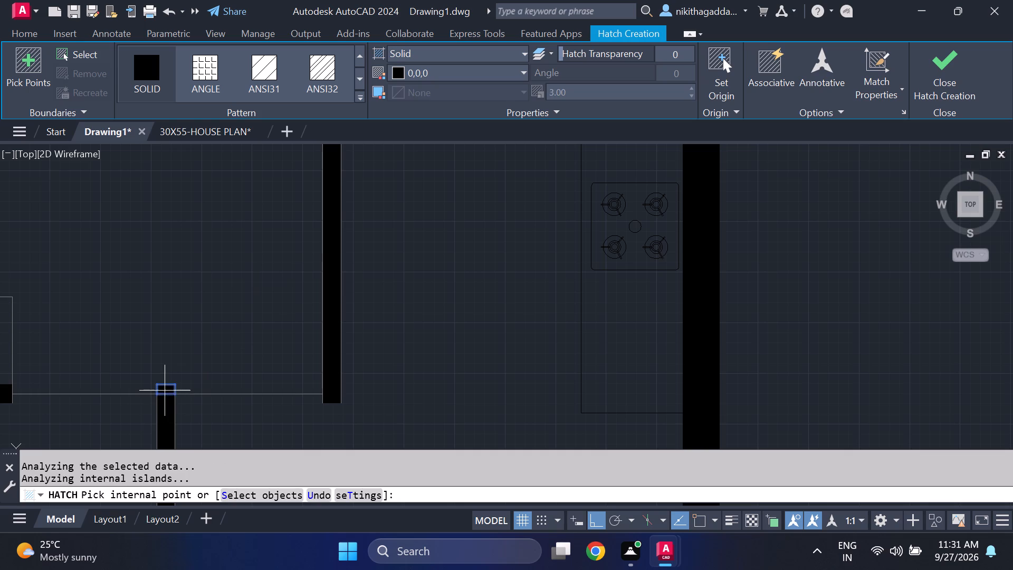
key("Escape")
Move the four-seat sofa by the midpoint of its back into the left-hand plan's living room, just inside the outer wall opposite the TV unit.
scroll(720, 335, "down", 2)
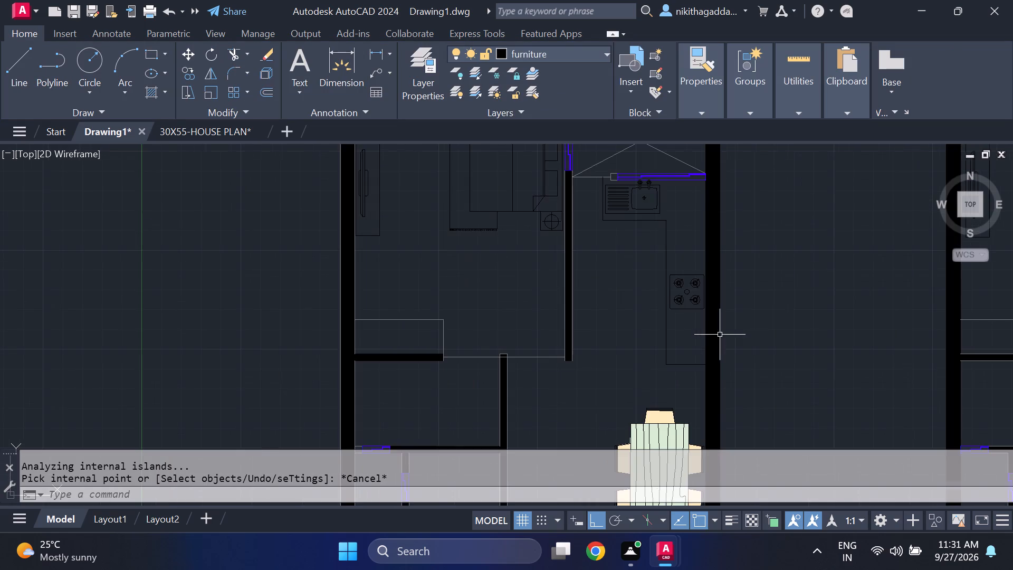
middle_click_drag(697, 320, 623, 375)
key("Escape")
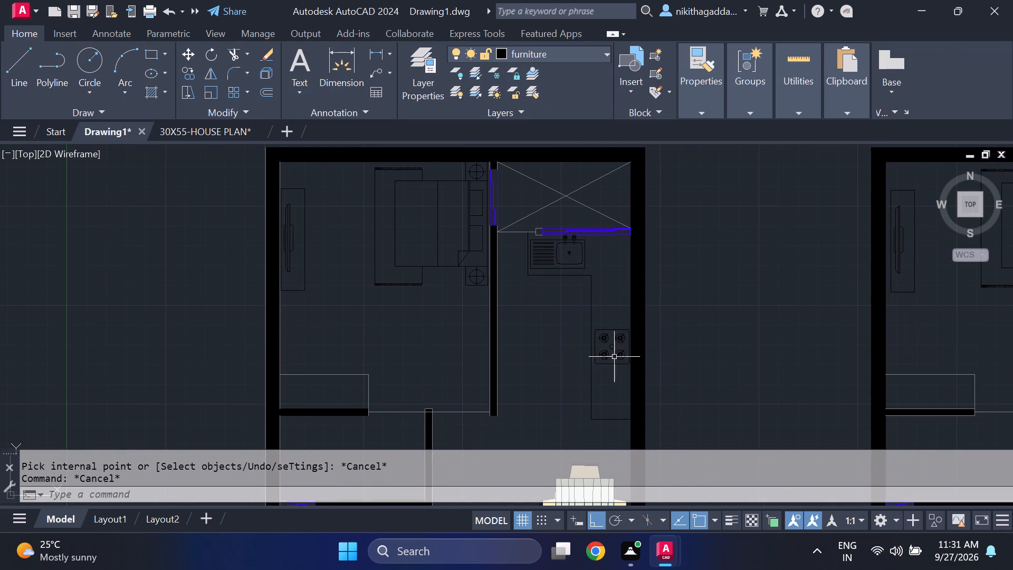
scroll(583, 341, "up", 2)
scroll(583, 346, "down", 1)
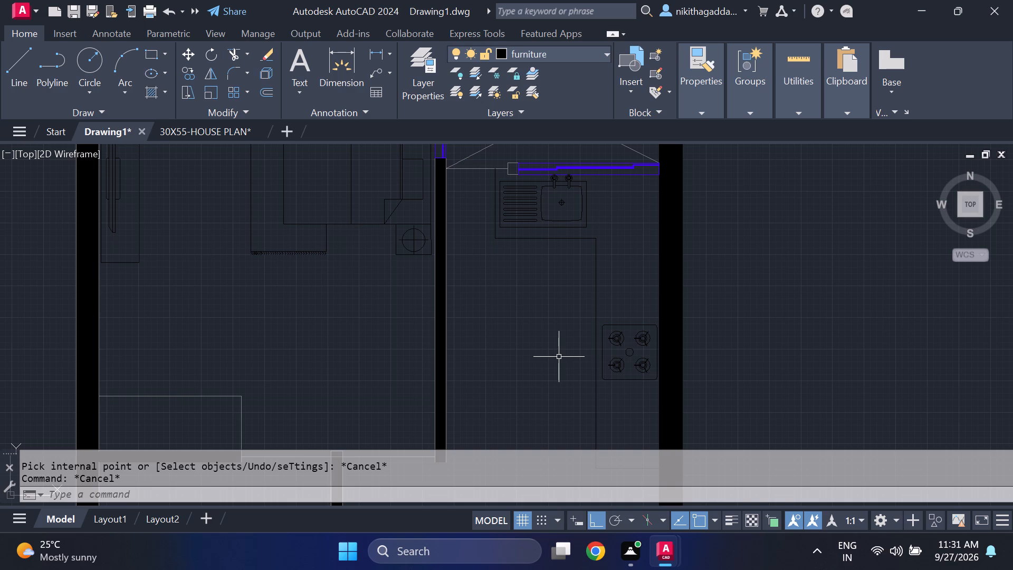
scroll(544, 343, "down", 1)
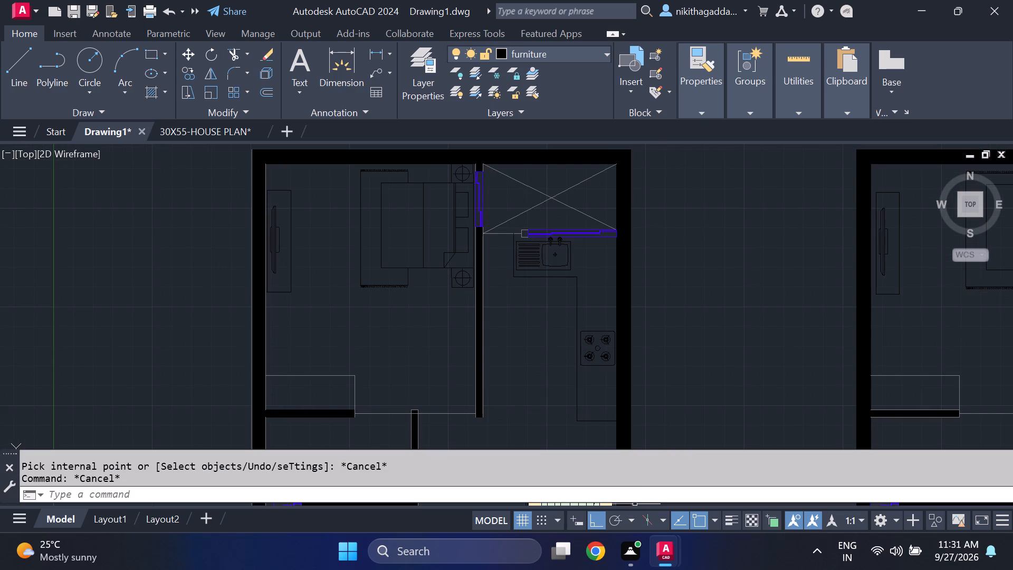
middle_click_drag(661, 484, 645, 403)
scroll(659, 427, "down", 2)
middle_click_drag(715, 430, 705, 373)
middle_click_drag(704, 359, 701, 349)
middle_click_drag(703, 391, 677, 310)
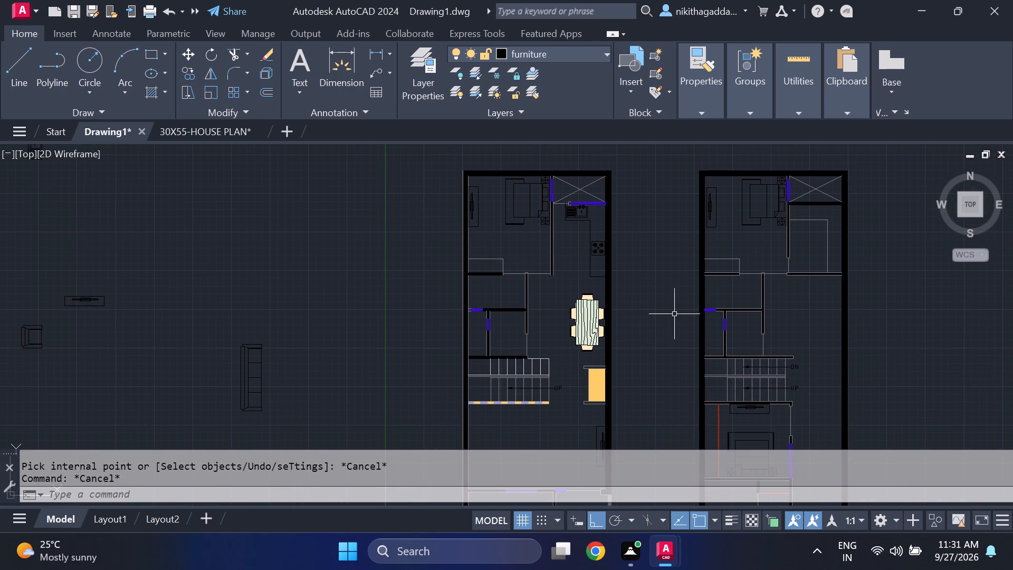
middle_click_drag(667, 359, 773, 214)
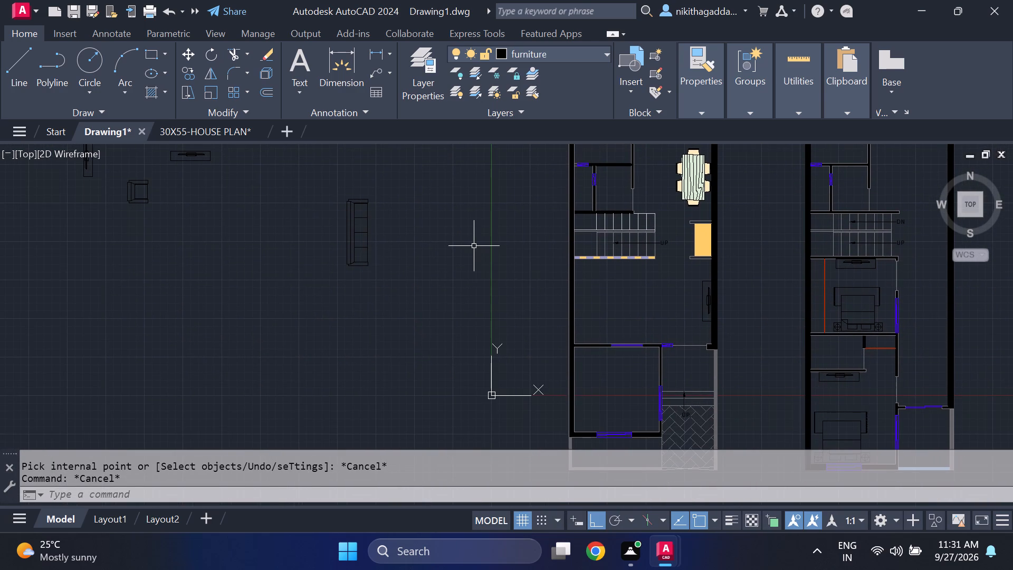
middle_click_drag(477, 251, 519, 315)
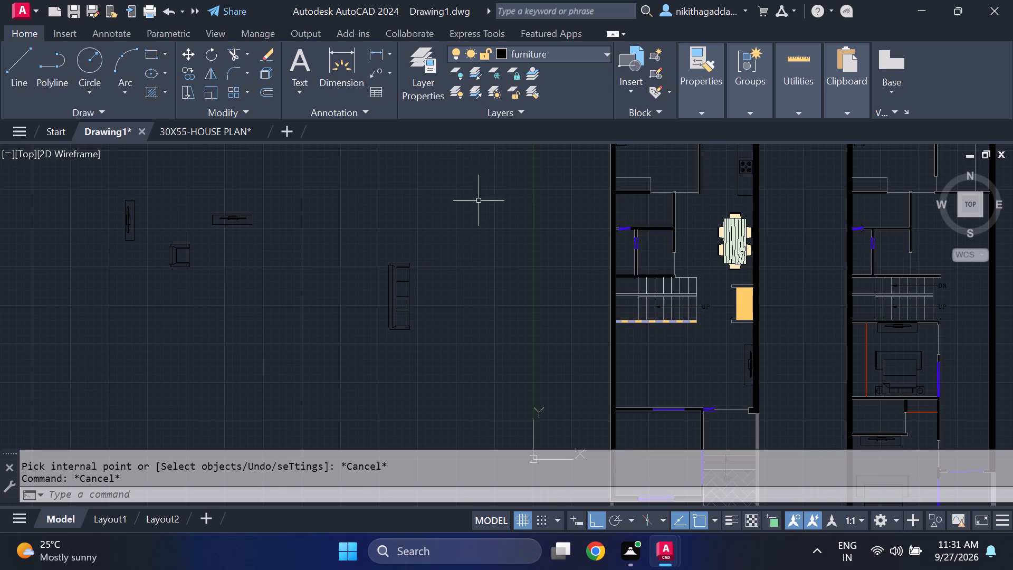
left_click_drag(444, 227, 422, 270)
left_click(311, 386)
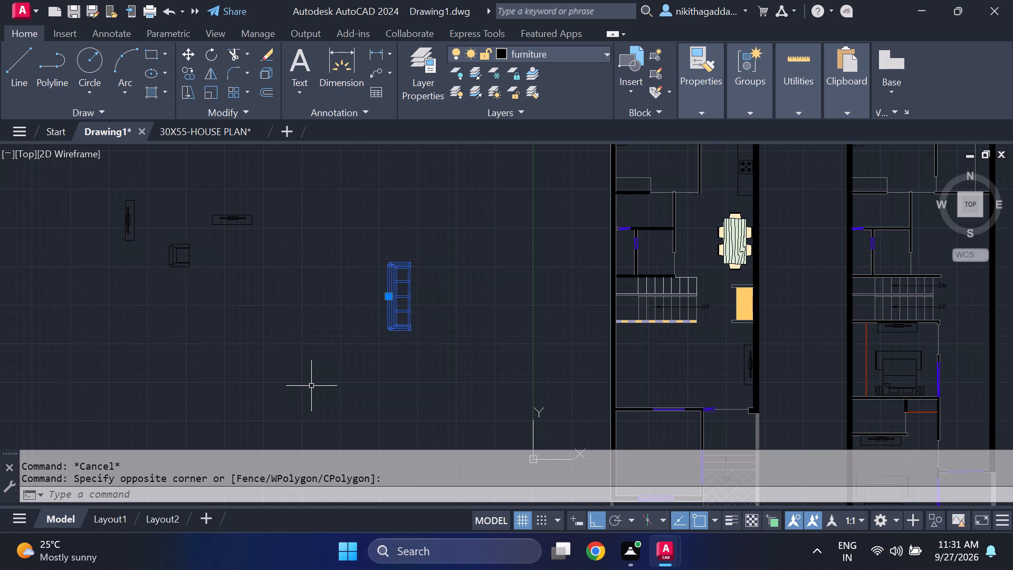
key("m")
key("Return")
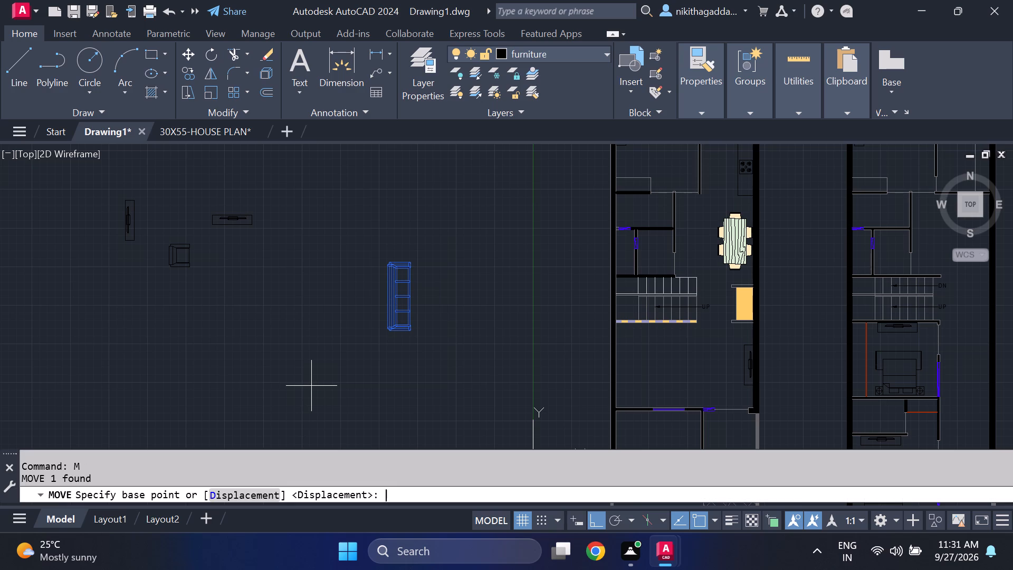
left_click(387, 293)
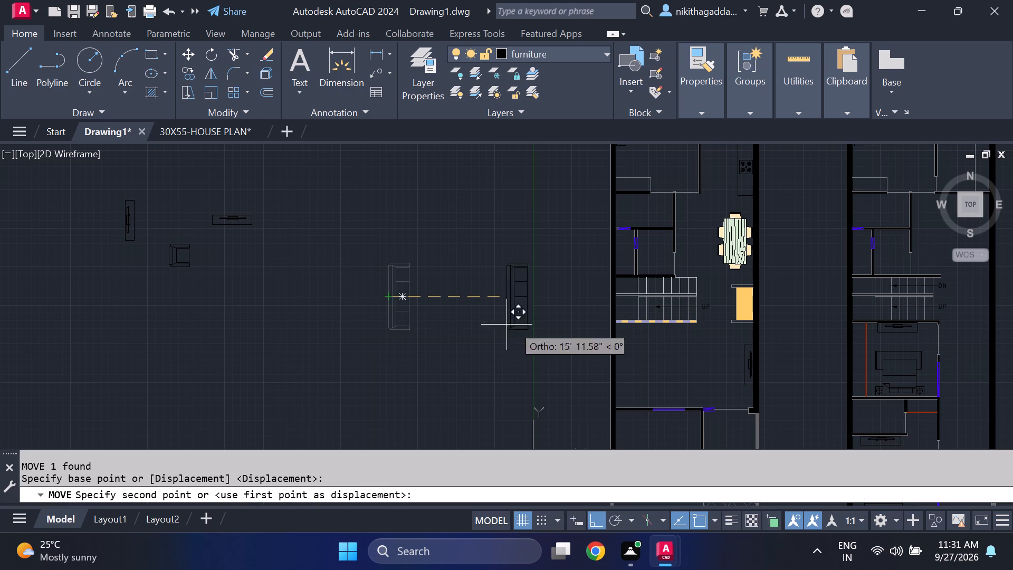
key("F8")
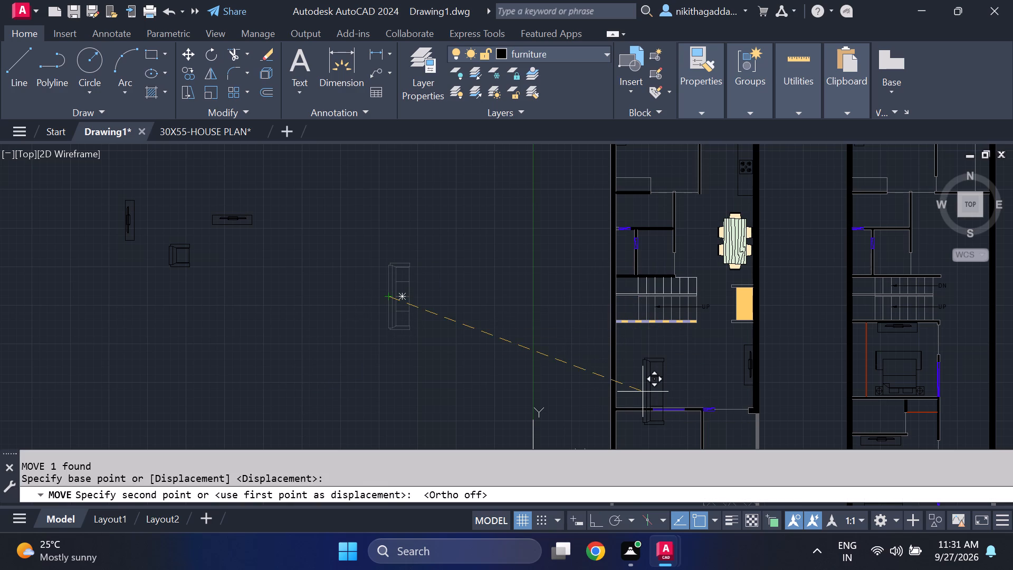
scroll(616, 369, "up", 1)
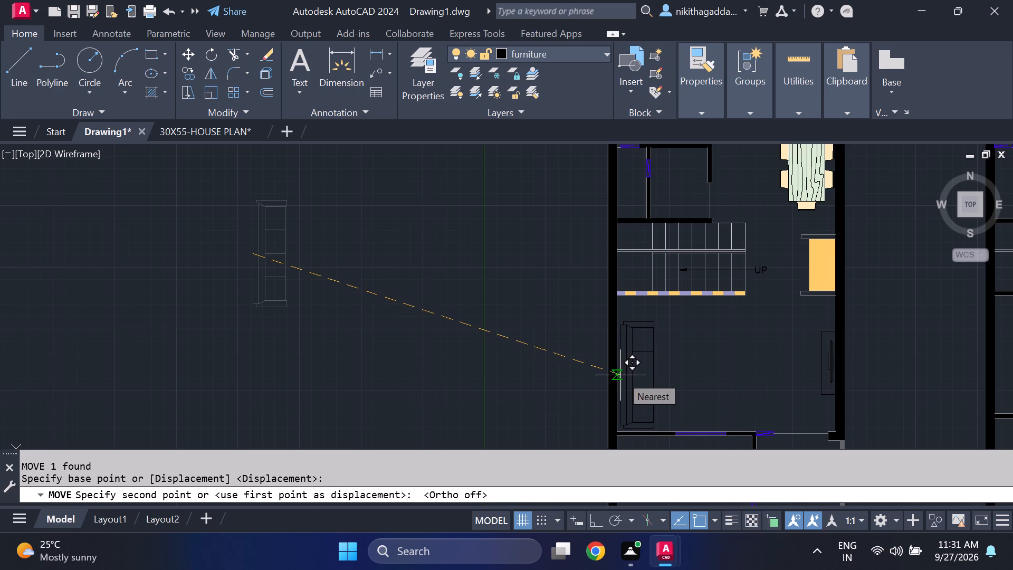
scroll(622, 375, "up", 1)
left_click(623, 376)
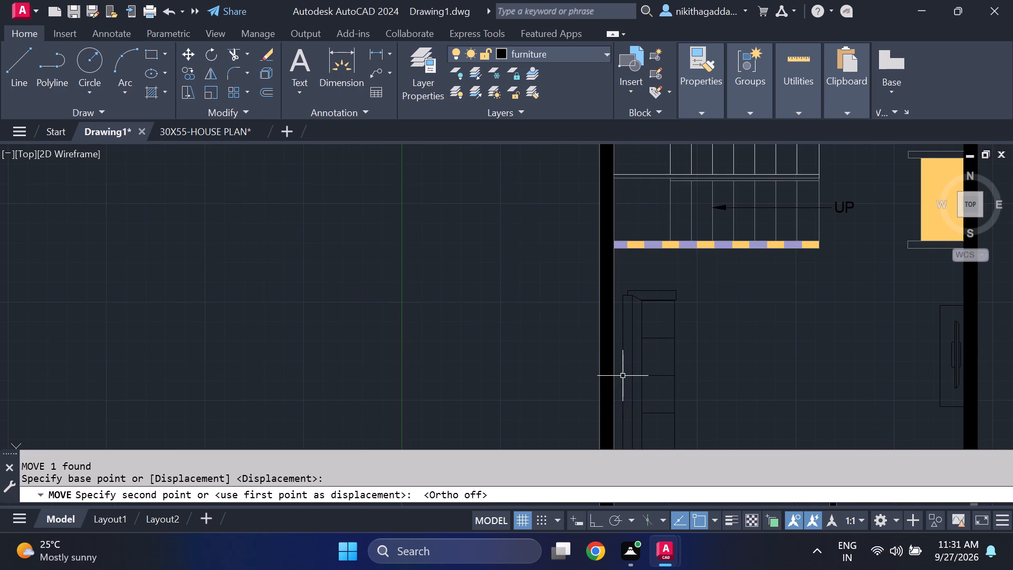
Copy the living-room sofa about 10' straight down into the front room, and place a second copy outside the plan, left of the front room.
scroll(466, 336, "down", 2)
middle_click_drag(420, 360, 538, 391)
scroll(347, 302, "down", 2)
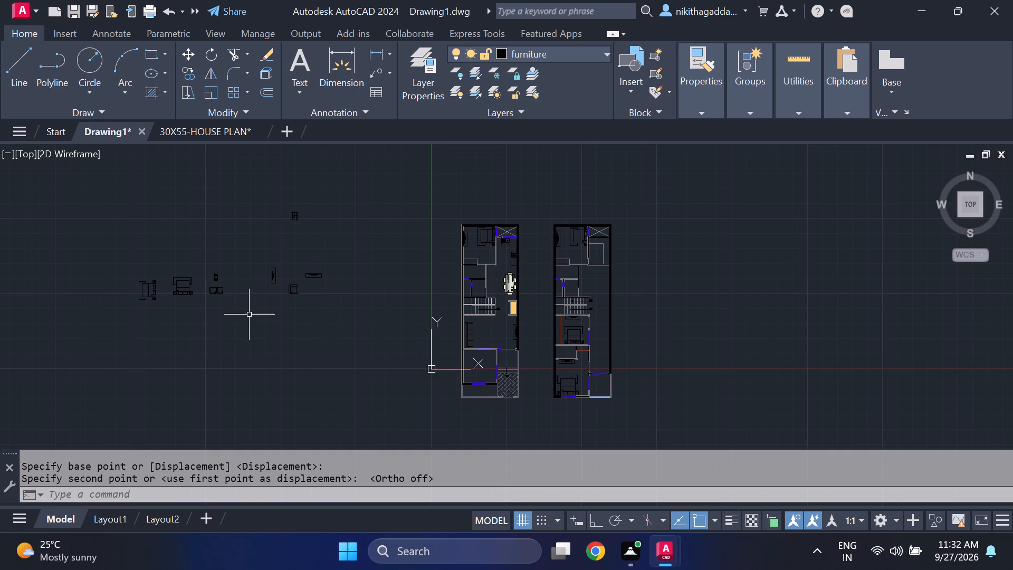
scroll(247, 318, "down", 1)
scroll(205, 336, "up", 2)
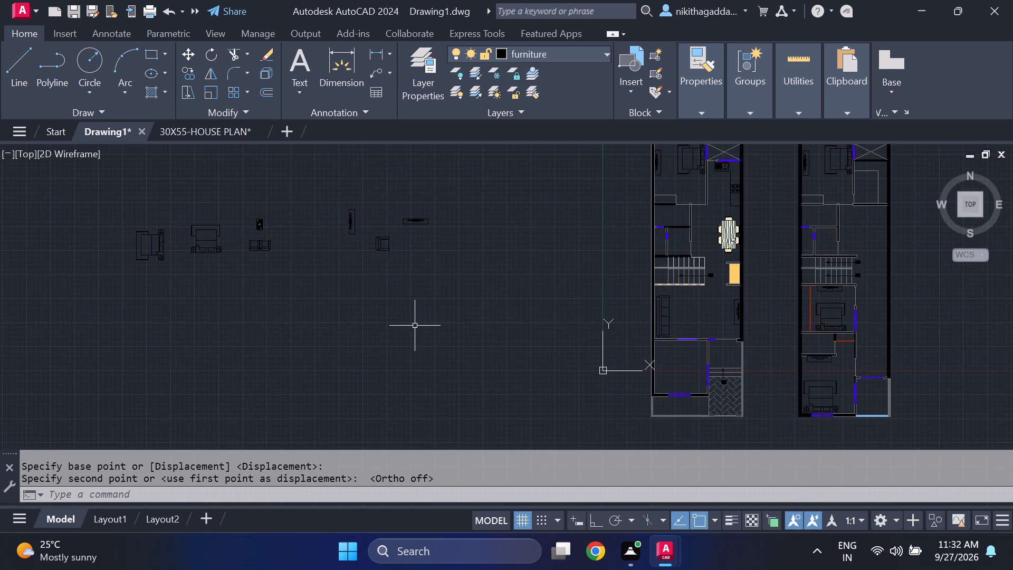
middle_click_drag(394, 311, 316, 278)
scroll(603, 278, "up", 2)
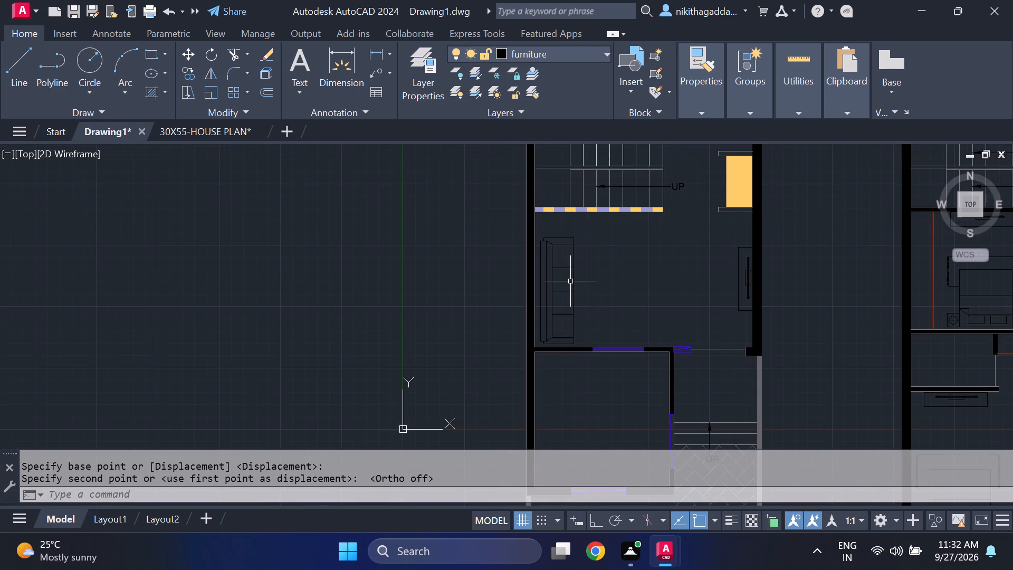
left_click_drag(585, 269, 580, 273)
left_click(551, 300)
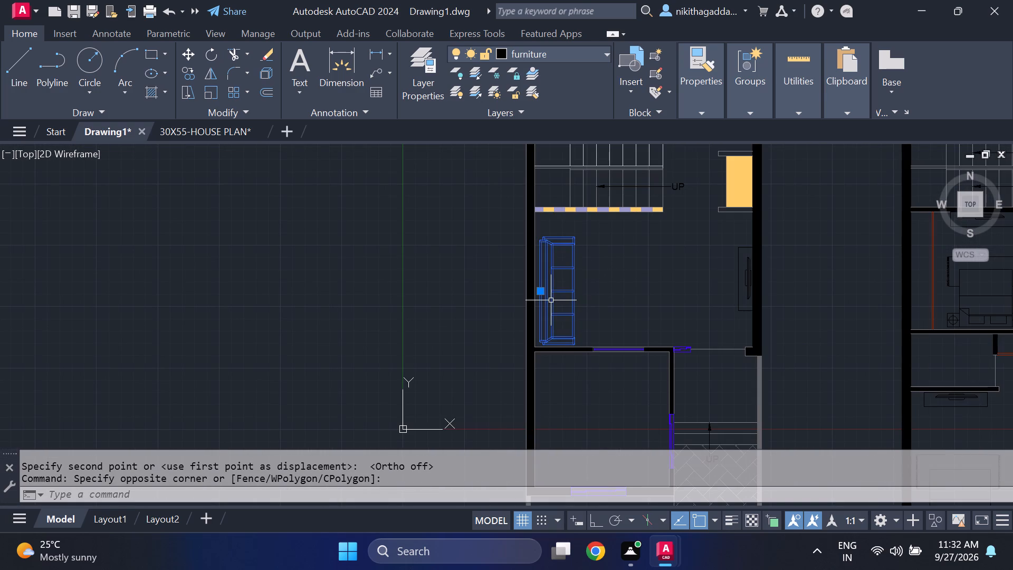
type("CO")
key("Return")
left_click(551, 300)
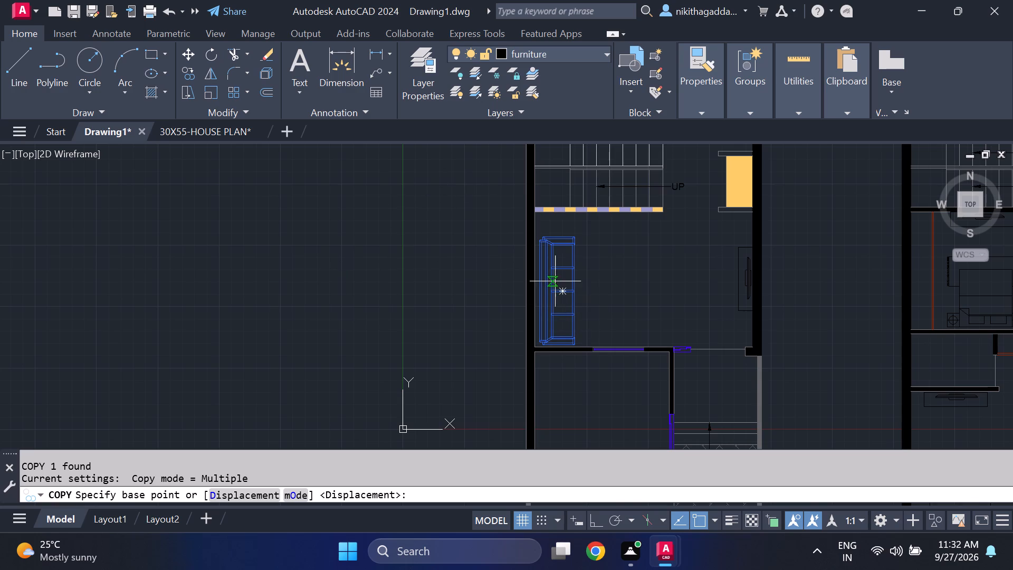
left_click(561, 289)
middle_click_drag(568, 398, 565, 326)
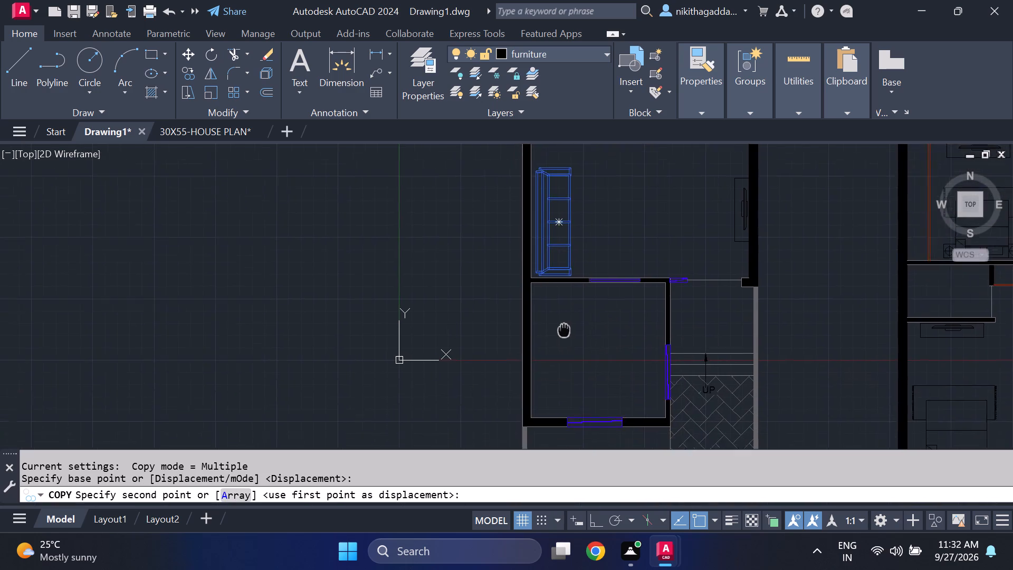
middle_click_drag(565, 326, 573, 292)
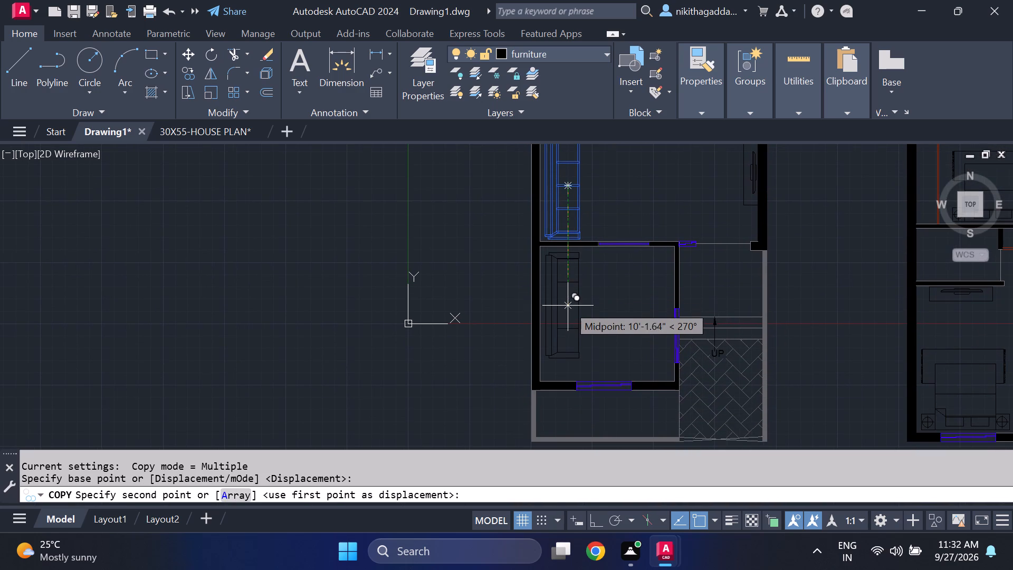
left_click(568, 302)
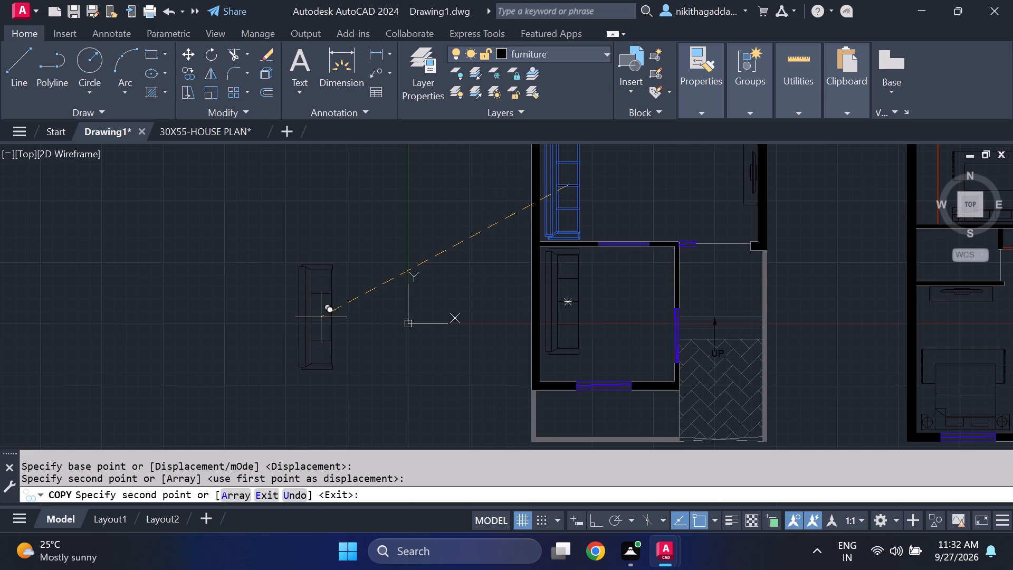
left_click(321, 317)
key("Escape")
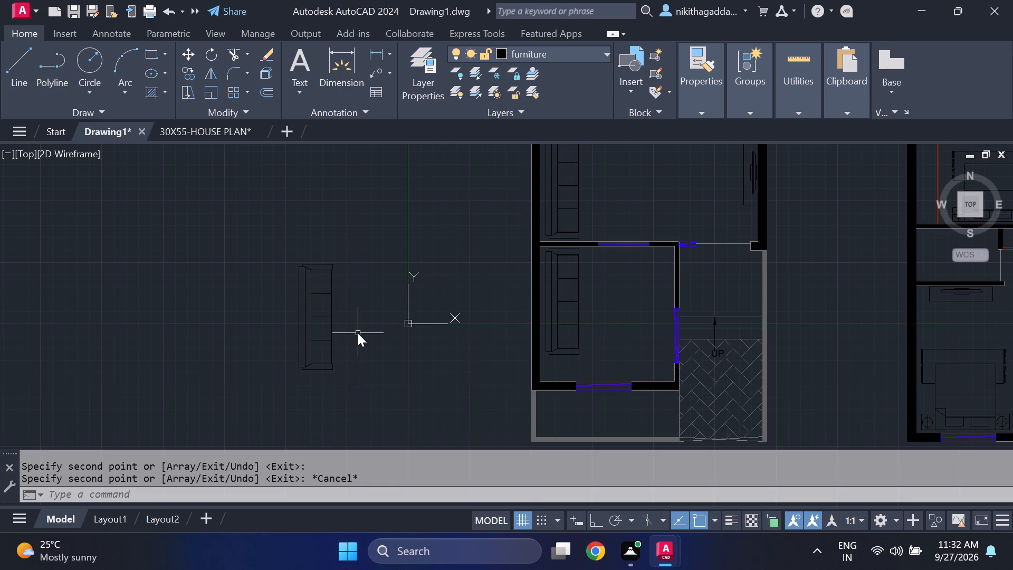
Mirror the sofa copy outside the plan across a vertical line between it and the plan, keeping the source sofa.
left_click_drag(367, 261, 360, 269)
left_click(257, 402)
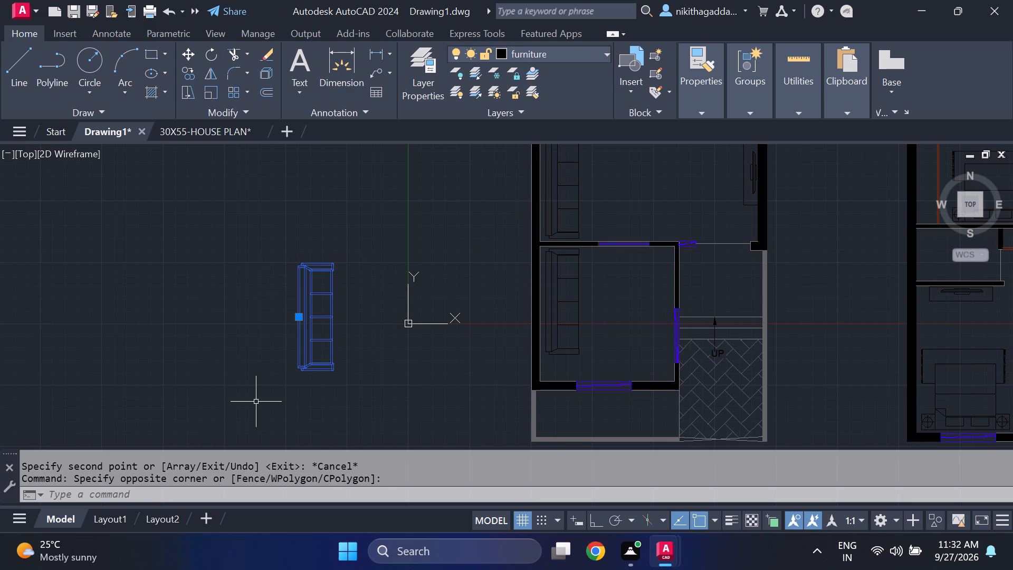
type("MI")
key("Return")
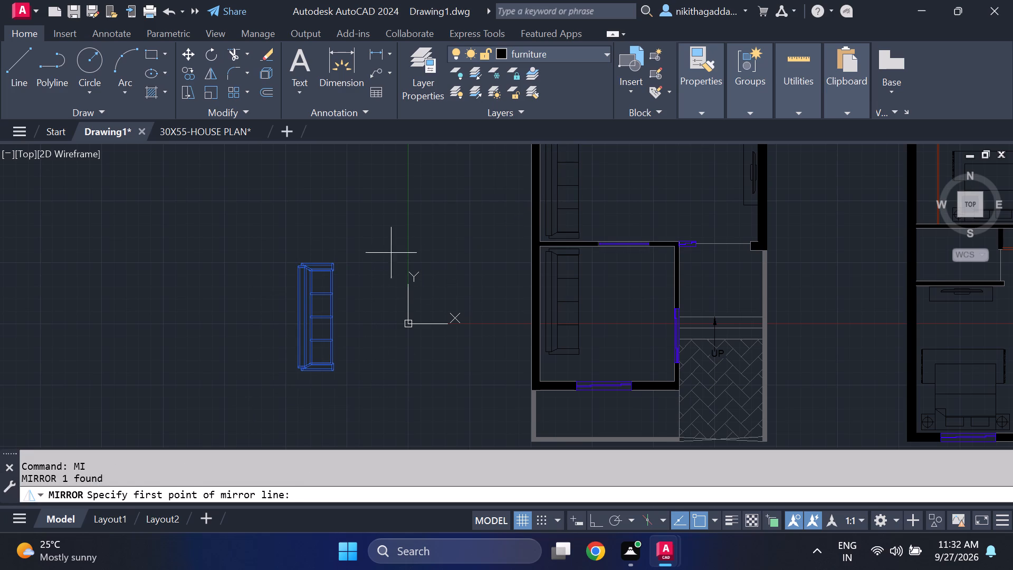
left_click_drag(389, 249, 388, 261)
key("F8")
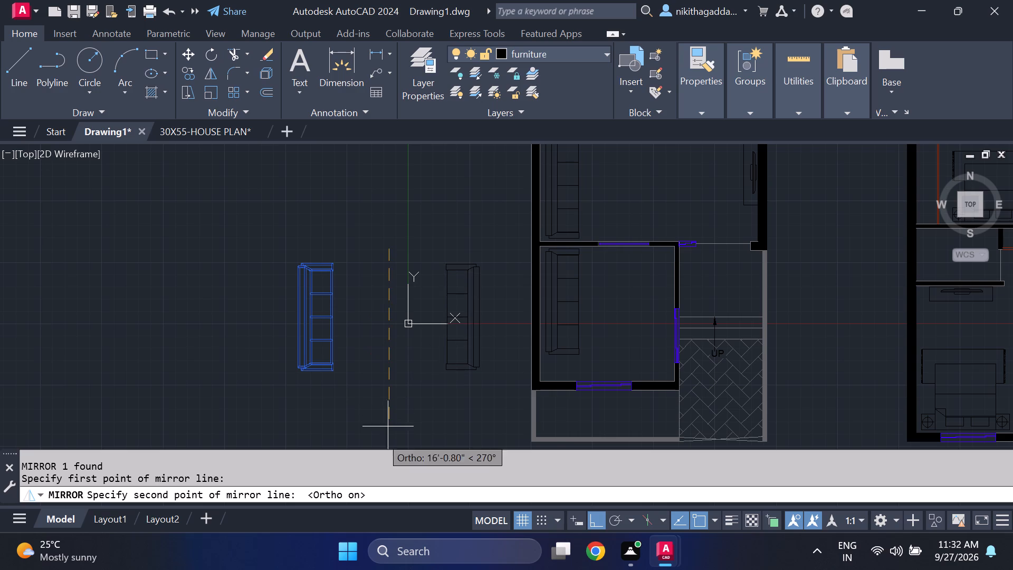
left_click(374, 431)
type("NO")
key("Return")
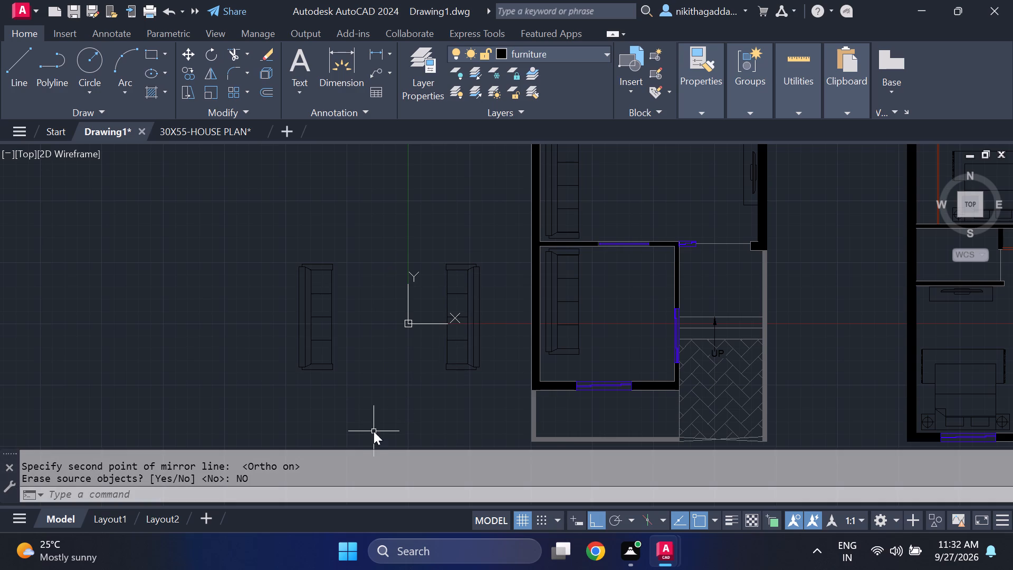
Rotate the source sofa outside the plan by 270° about its seat centre, so its back faces up.
left_click_drag(353, 242, 345, 274)
left_click(265, 383)
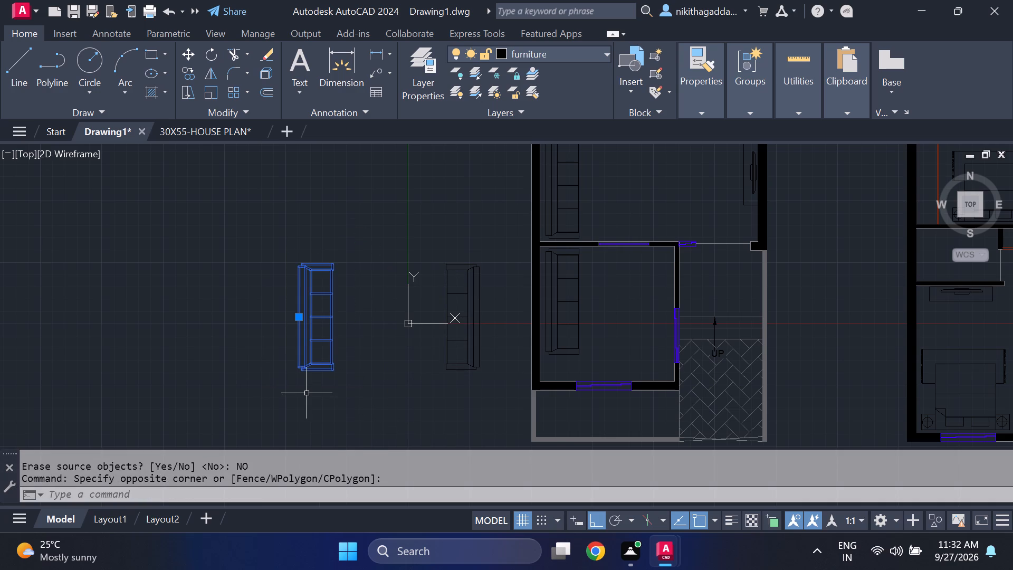
type("RO")
key("Return")
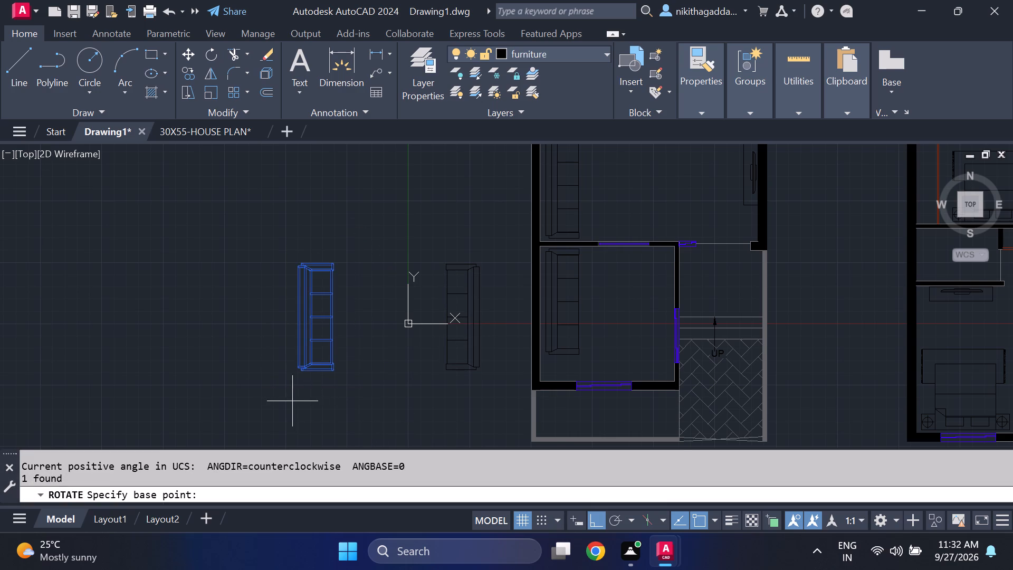
left_click(323, 310)
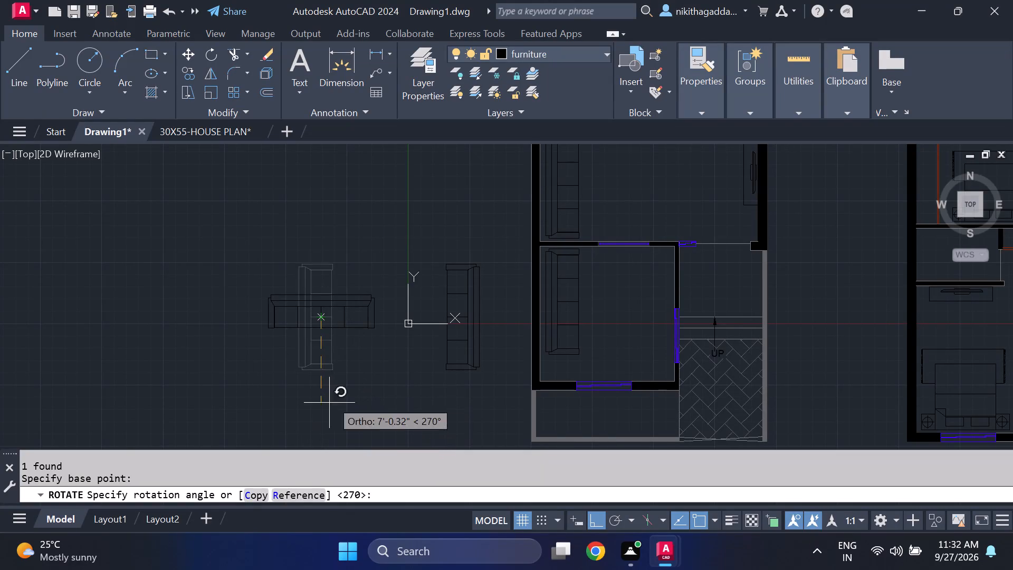
left_click(331, 399)
Mirror the rotated sofa across a horizontal line below it, keeping the source sofa.
left_click_drag(371, 259, 350, 291)
left_click(309, 349)
type("MI")
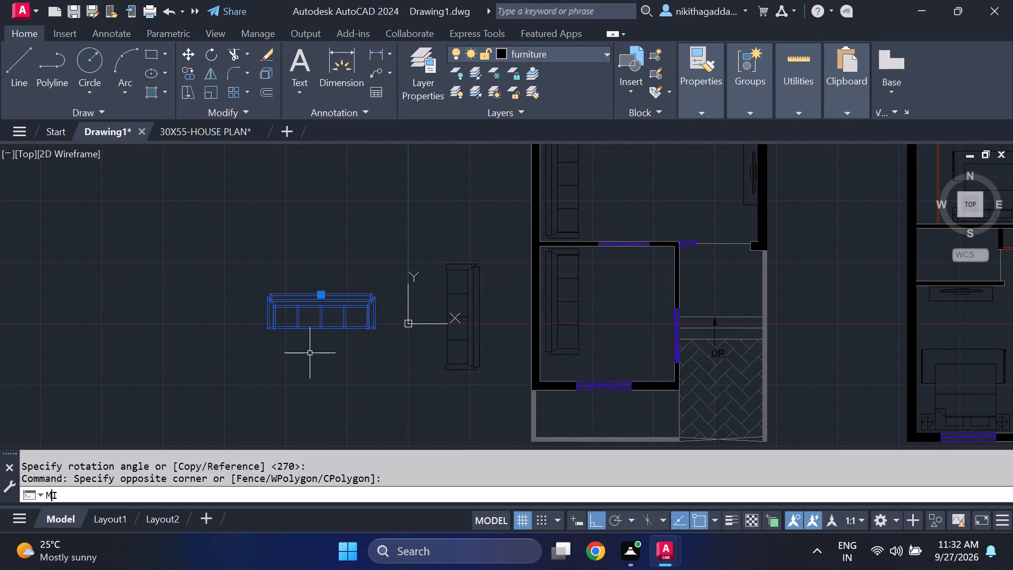
key("Return")
left_click_drag(238, 384, 243, 390)
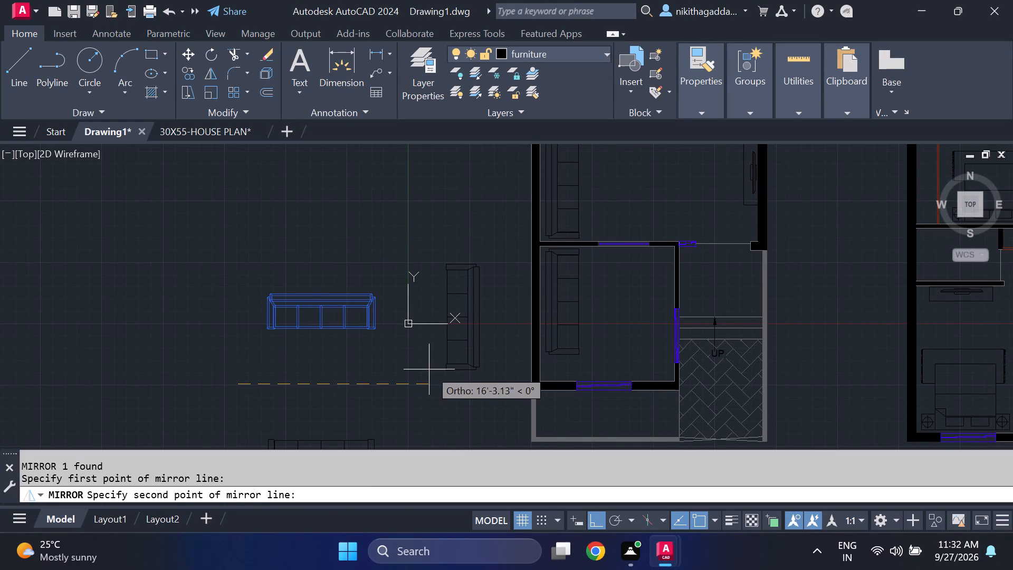
left_click(429, 369)
type("NO")
key("Return")
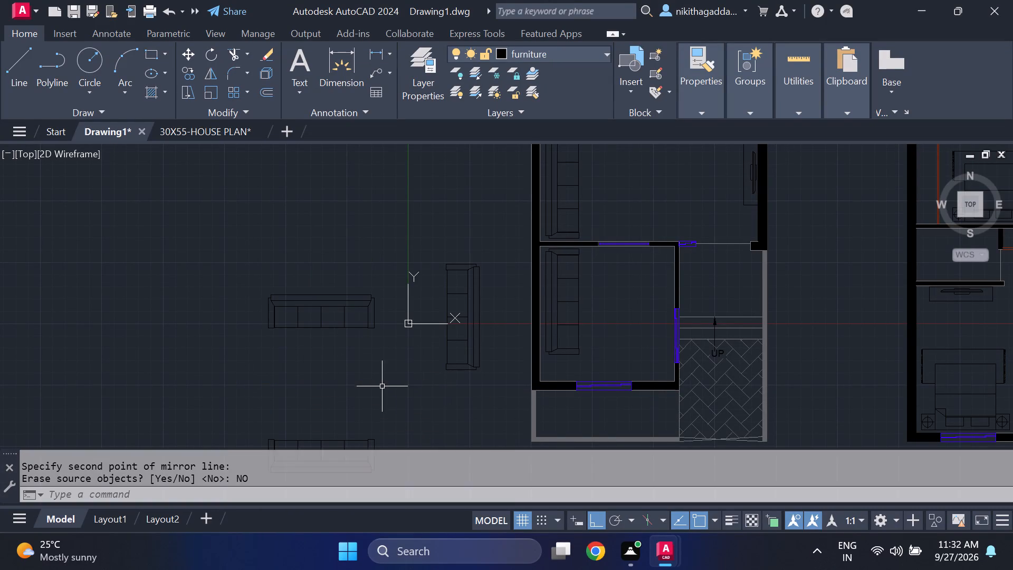
With Ortho off, move the upper horizontal sofa from outside the plan into the living room, its back just below the striped stair partition.
scroll(314, 401, "down", 2)
scroll(311, 346, "up", 2)
left_click_drag(338, 344, 337, 351)
left_click(255, 421)
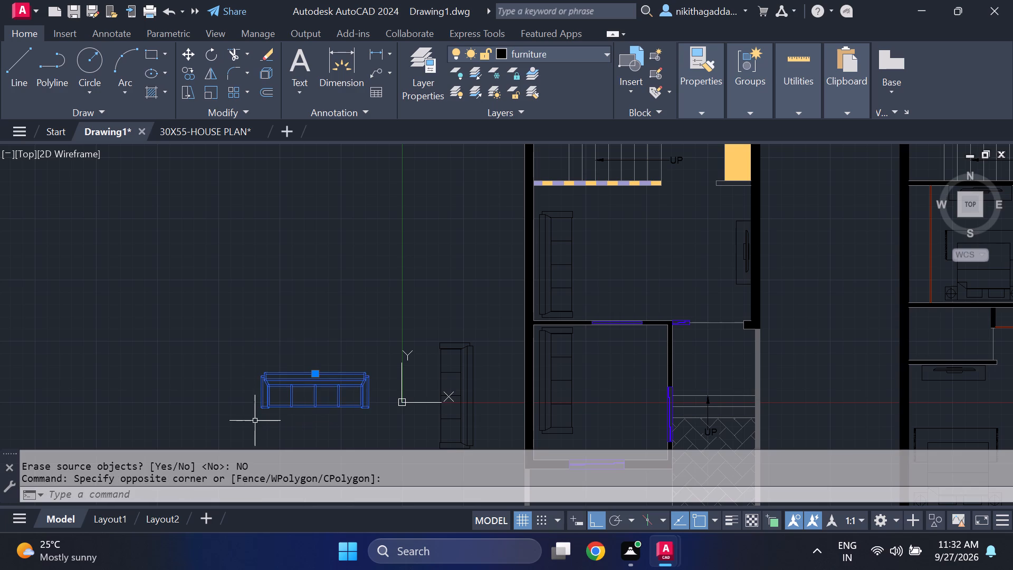
key("m")
key("Return")
left_click(261, 374)
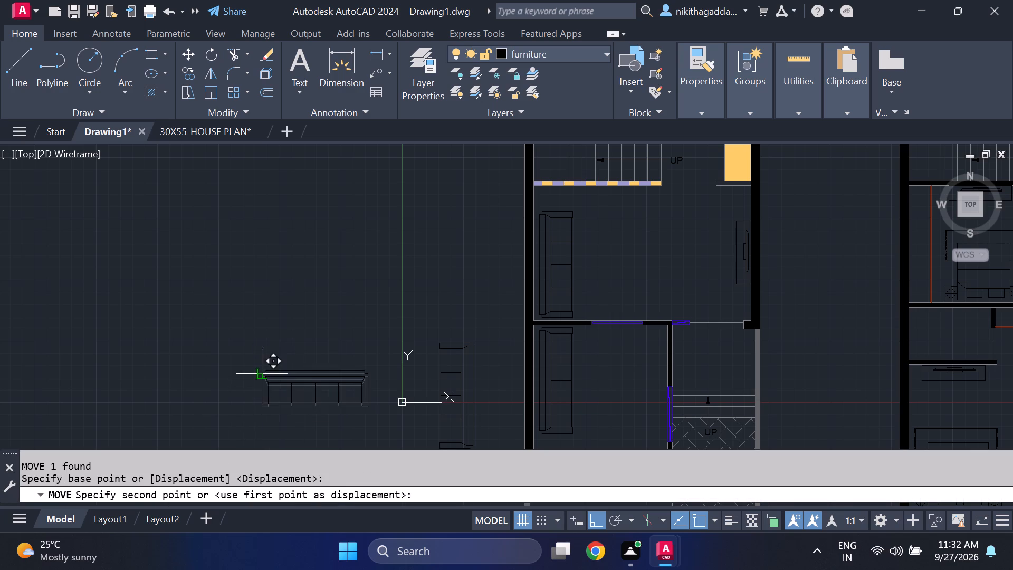
key("F8")
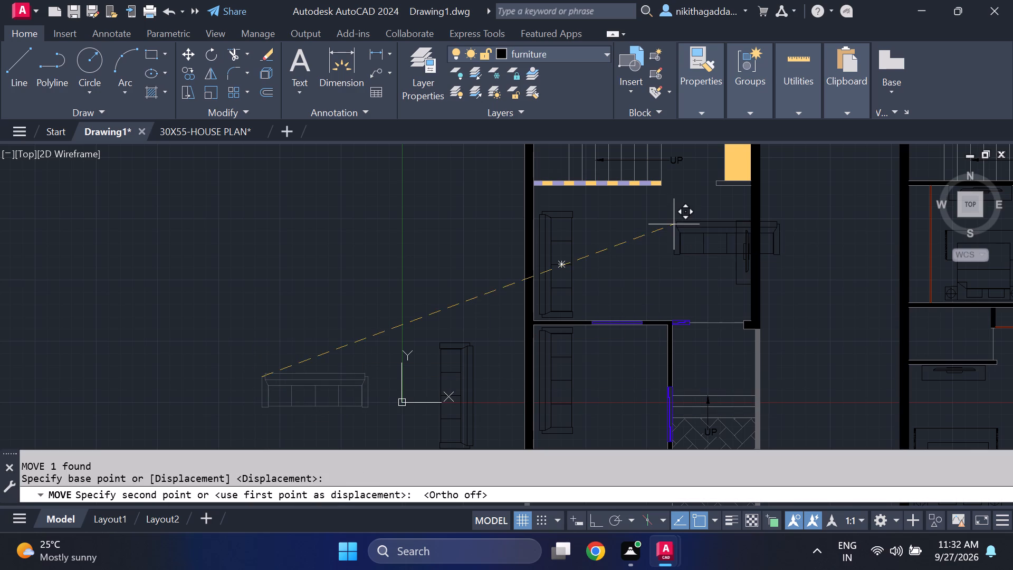
middle_click_drag(600, 210, 584, 277)
scroll(566, 268, "up", 3)
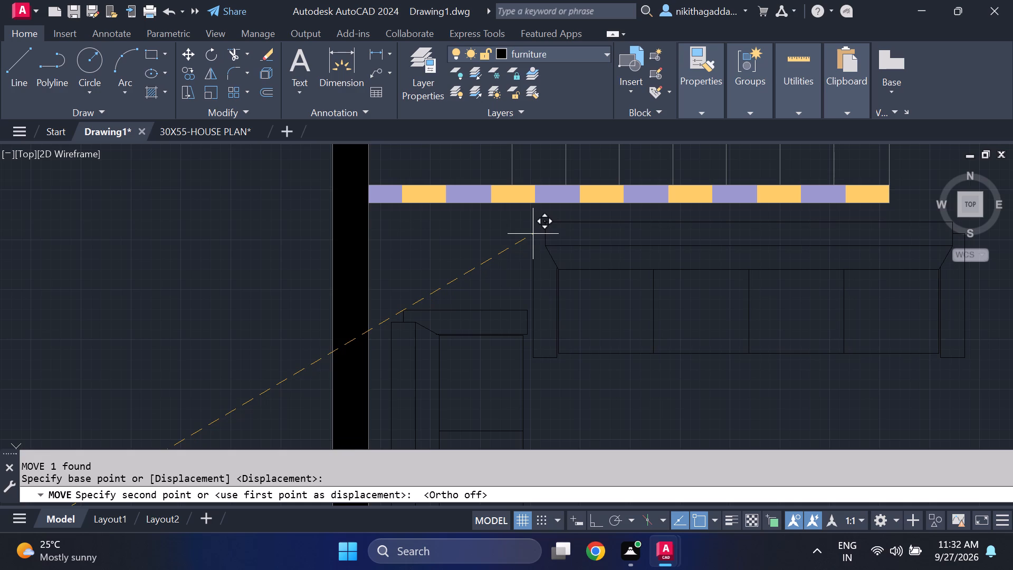
middle_click(533, 234)
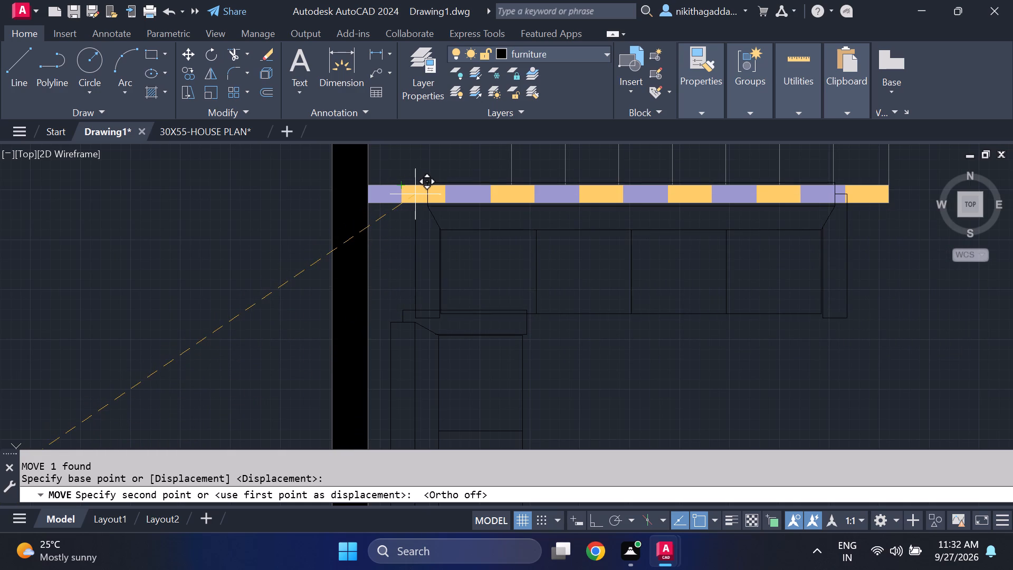
middle_click_drag(421, 199, 422, 243)
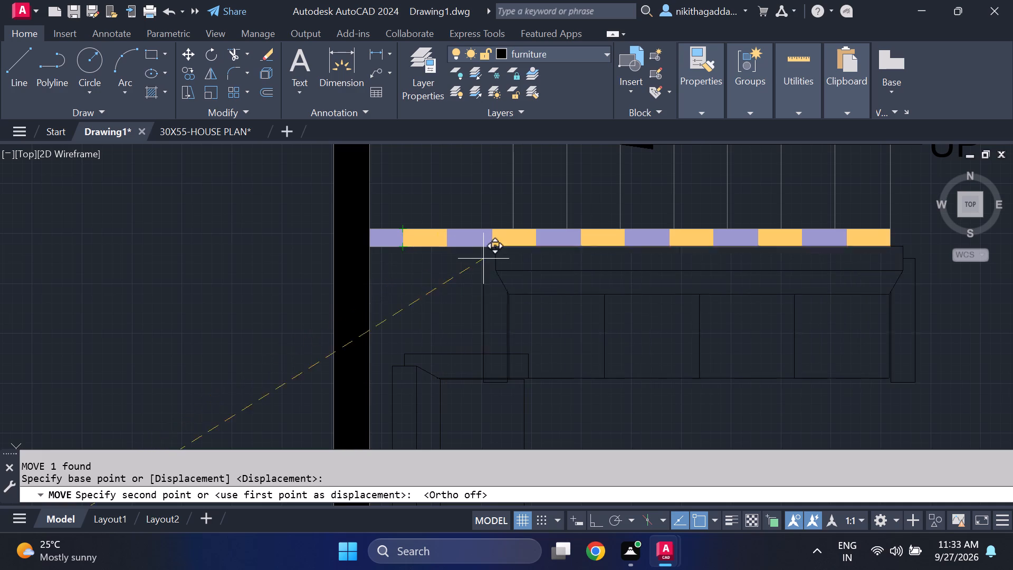
left_click(430, 265)
scroll(514, 280, "down", 1)
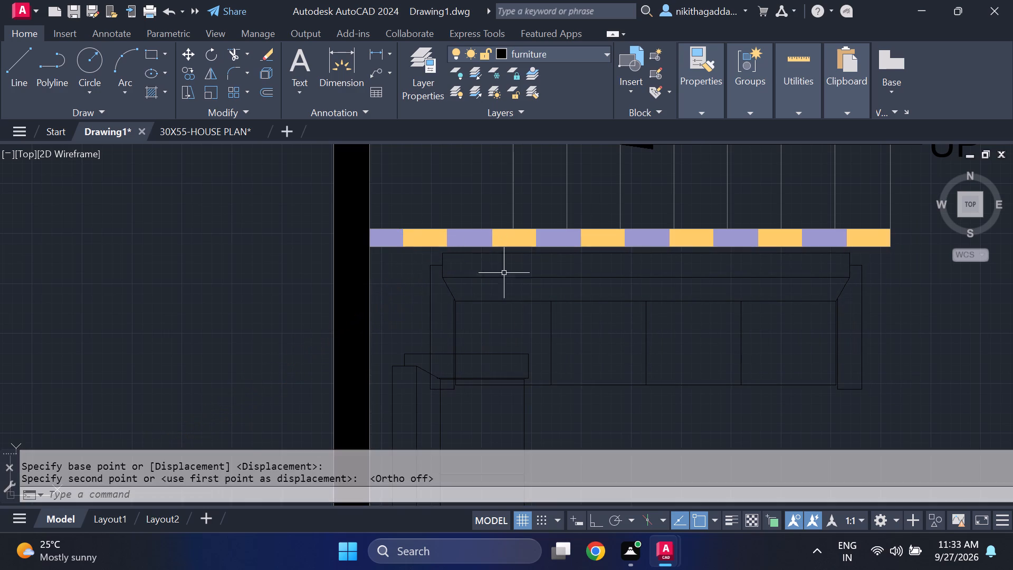
Move the living room's vertical sofa slightly straight down, closer to the wall shared with the front room.
scroll(525, 288, "down", 1)
middle_click_drag(628, 366, 593, 221)
middle_click_drag(494, 263, 505, 304)
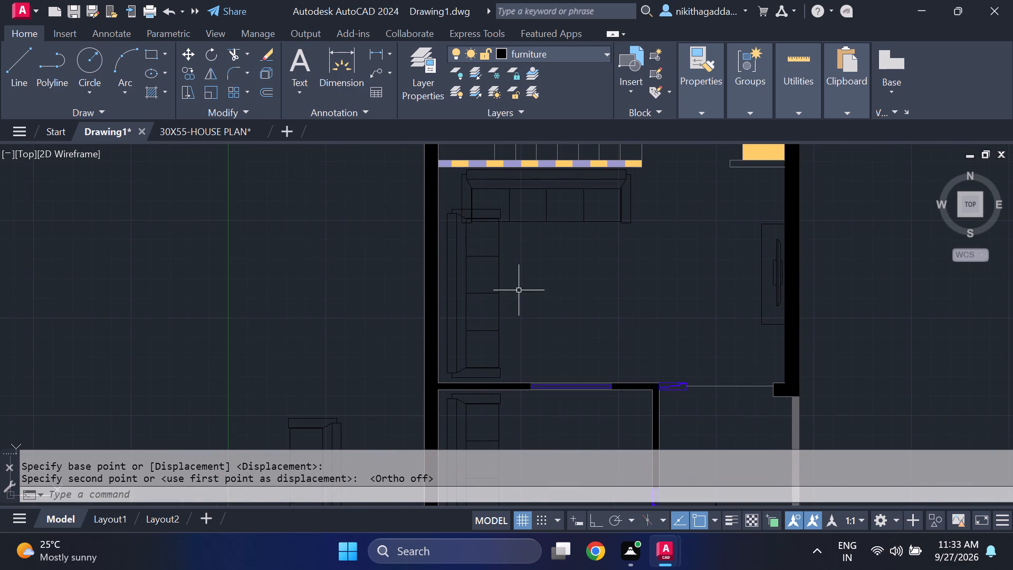
left_click_drag(524, 282, 515, 290)
left_click(486, 311)
key("m")
key("Return")
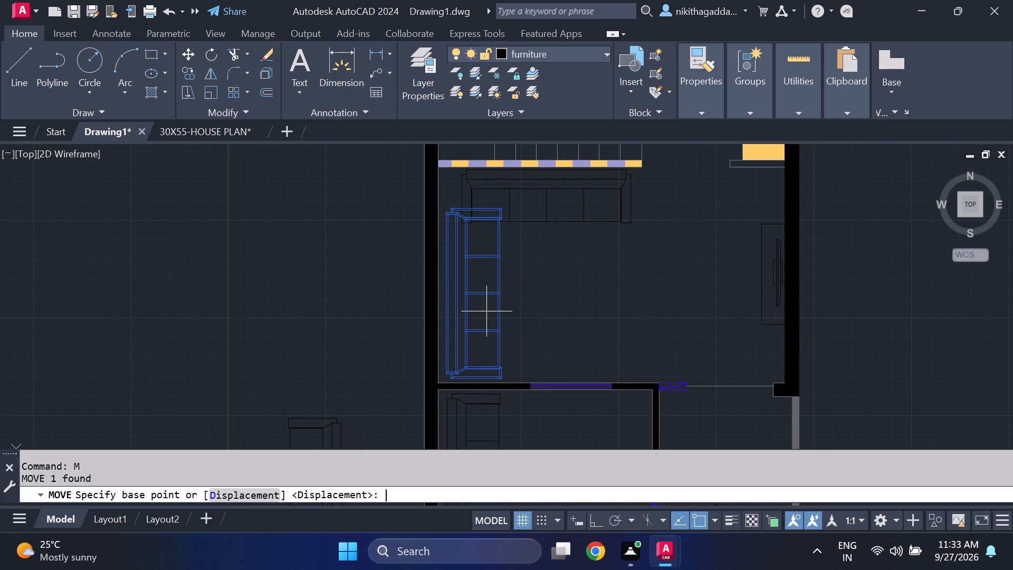
scroll(461, 396, "down", 1)
scroll(504, 392, "up", 2)
scroll(435, 374, "up", 2)
left_click(480, 336)
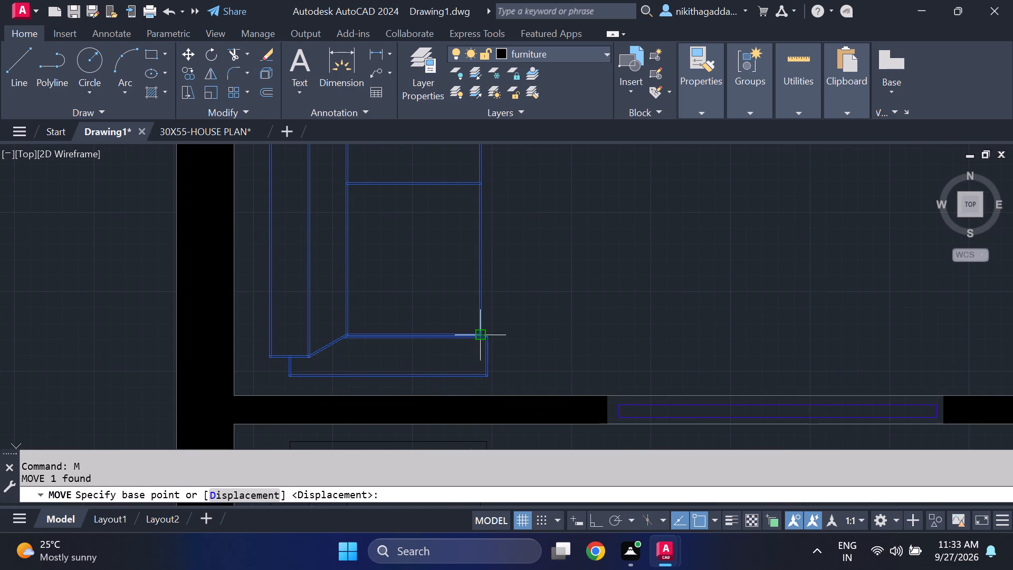
scroll(480, 354, "up", 2)
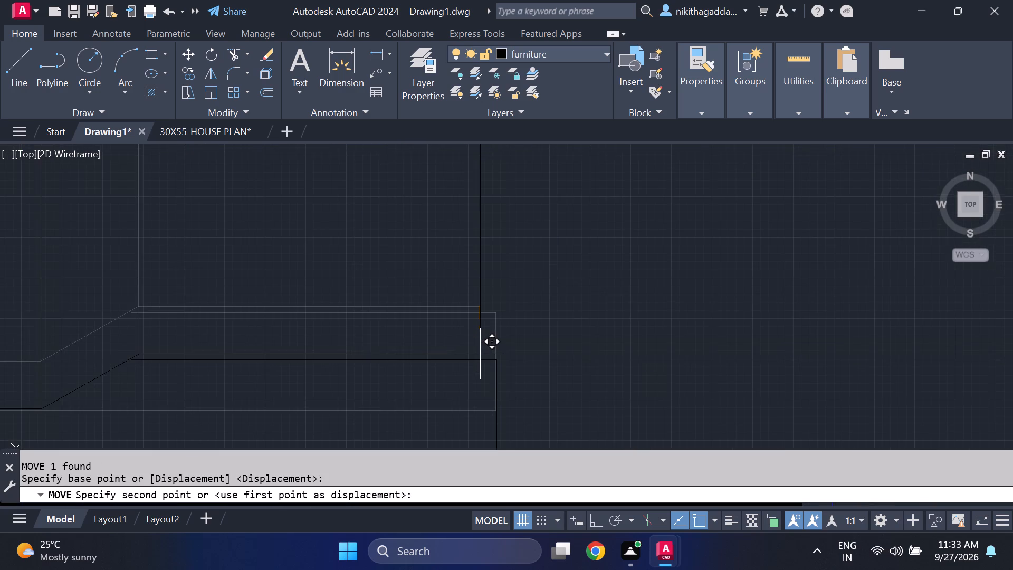
middle_click_drag(480, 354, 526, 244)
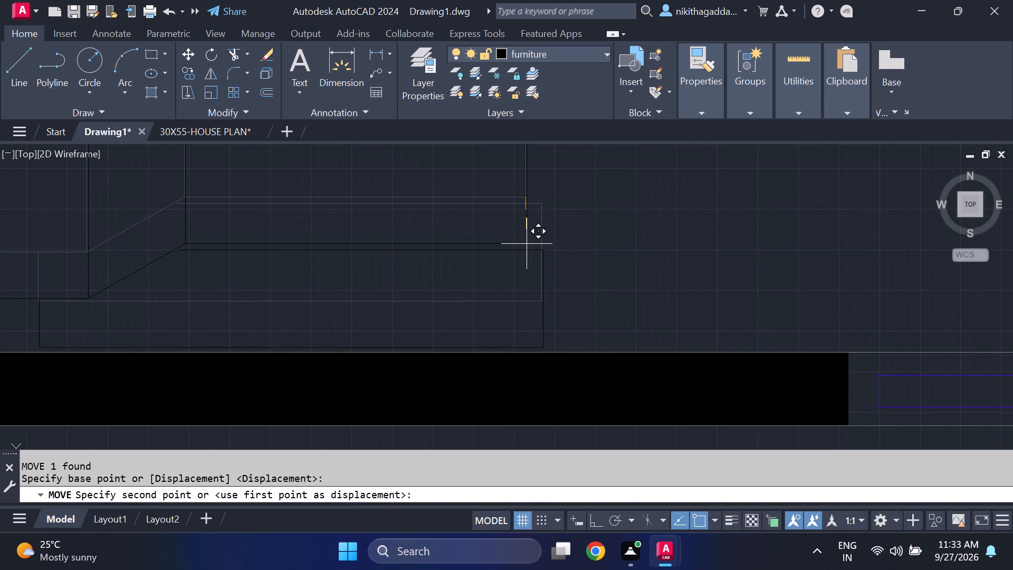
left_click(527, 244)
scroll(548, 244, "down", 4)
scroll(601, 238, "down", 2)
Move the remaining horizontal sofa from outside the plan into the front room, along its bottom window wall beneath the vertical sofa.
middle_click_drag(614, 215, 598, 291)
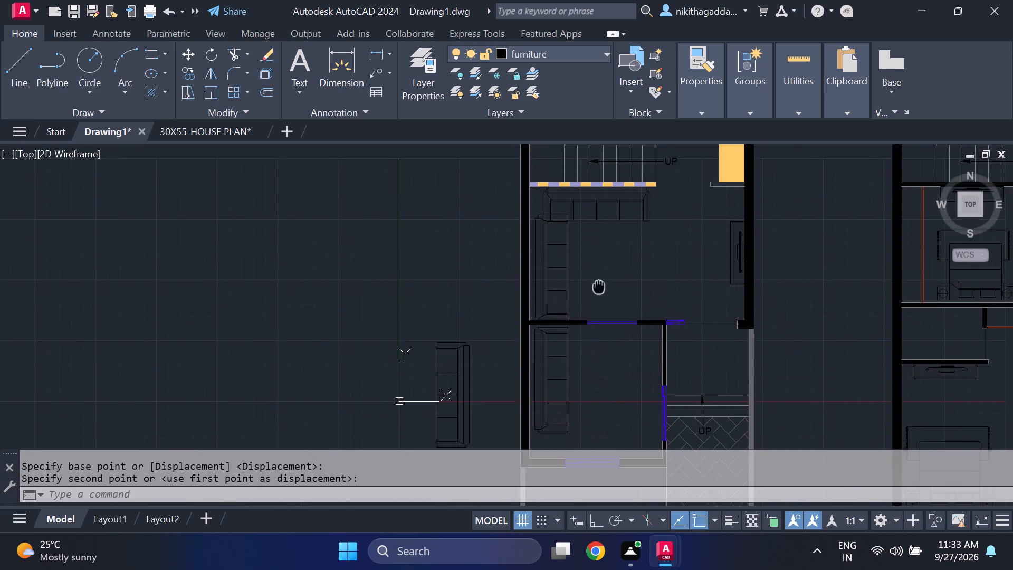
middle_click_drag(598, 291, 598, 292)
scroll(567, 228, "up", 2)
middle_click_drag(580, 230, 577, 277)
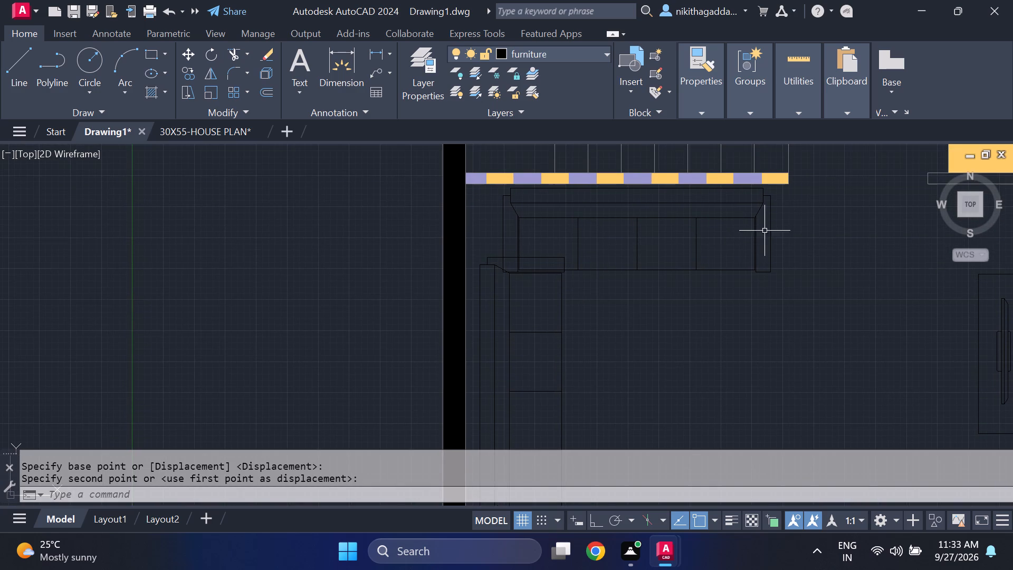
scroll(614, 350, "down", 2)
middle_click_drag(637, 388, 625, 299)
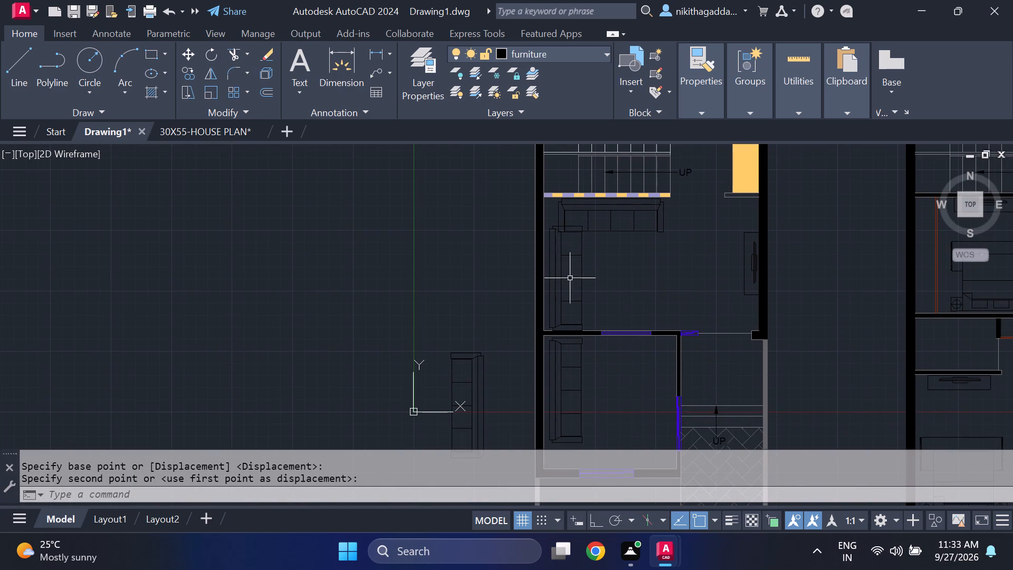
scroll(570, 292, "down", 1)
middle_click_drag(486, 394, 428, 366)
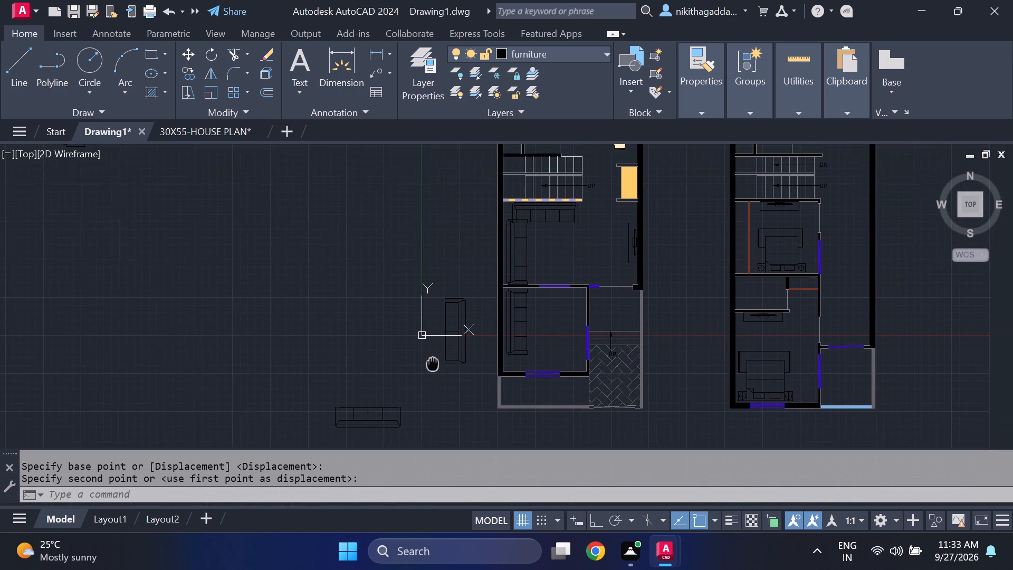
middle_click_drag(428, 366, 398, 349)
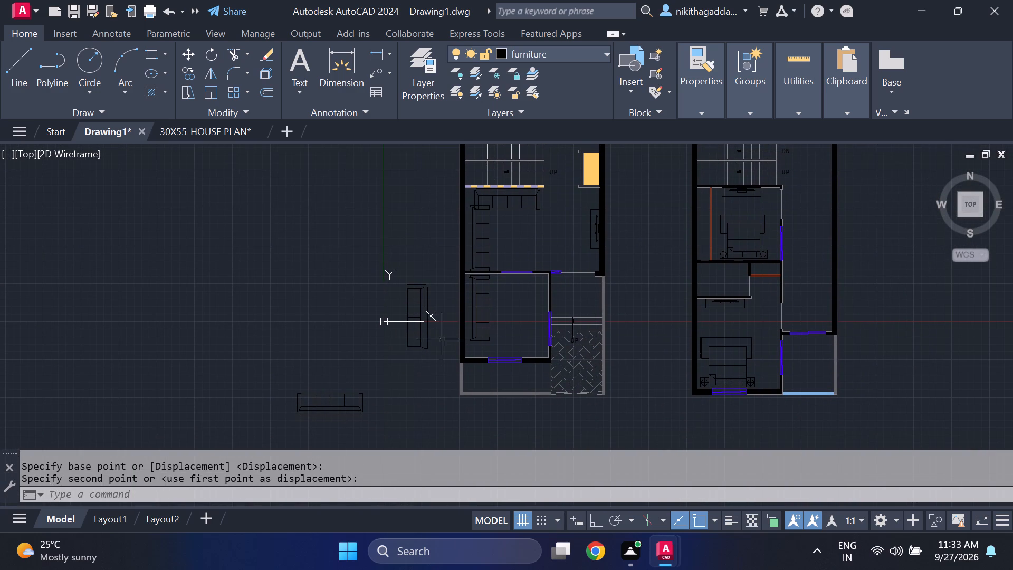
middle_click_drag(363, 373, 365, 363)
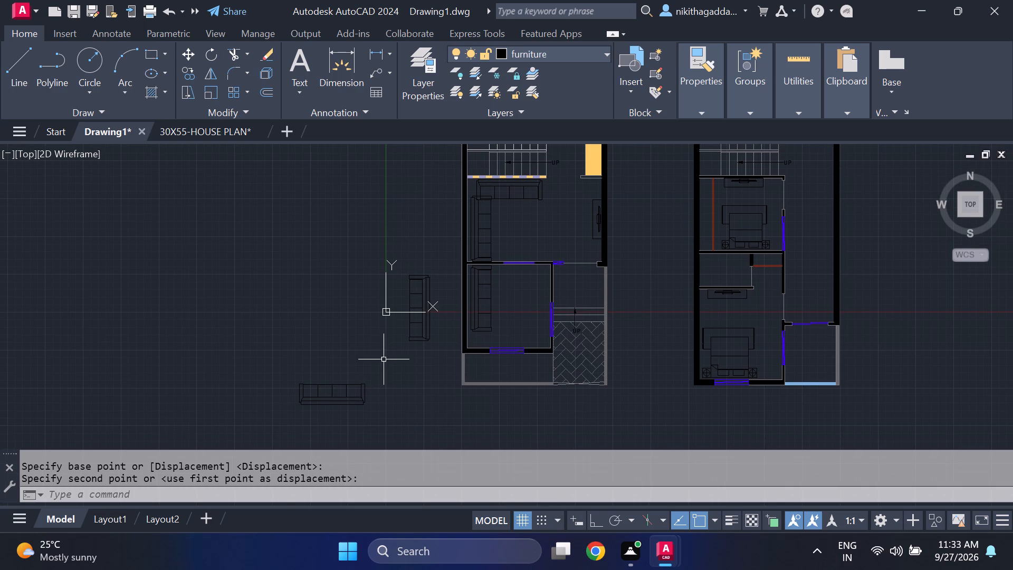
left_click(384, 362)
left_click(319, 408)
key("m")
key("Return")
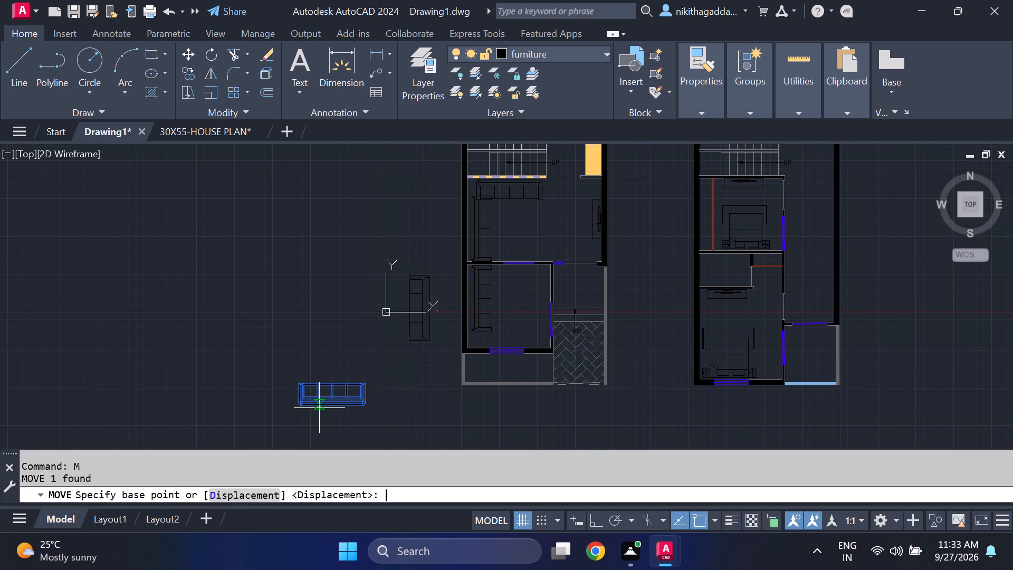
scroll(309, 398, "up", 2)
left_click(283, 359)
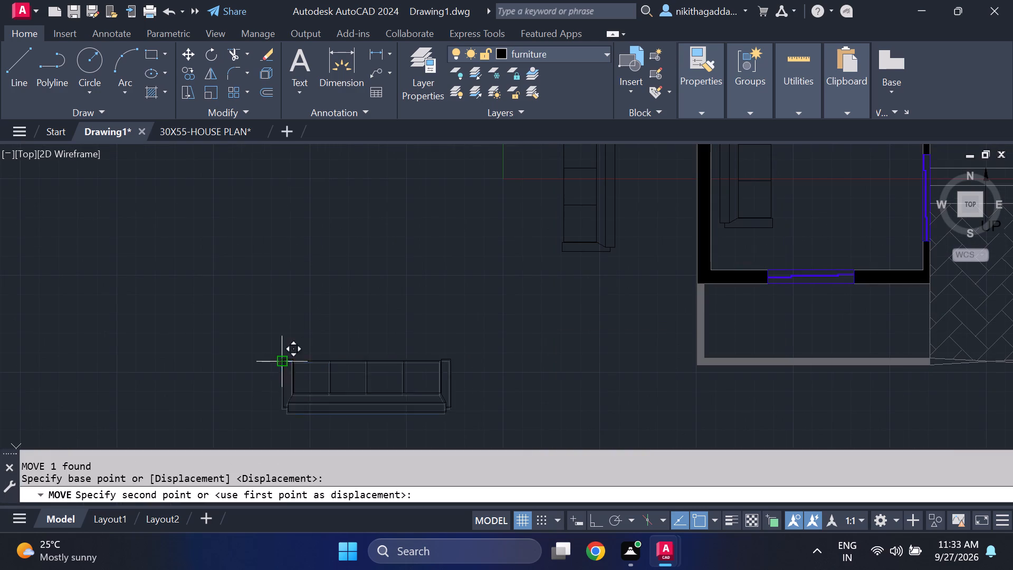
middle_click_drag(728, 233, 567, 330)
scroll(570, 323, "up", 2)
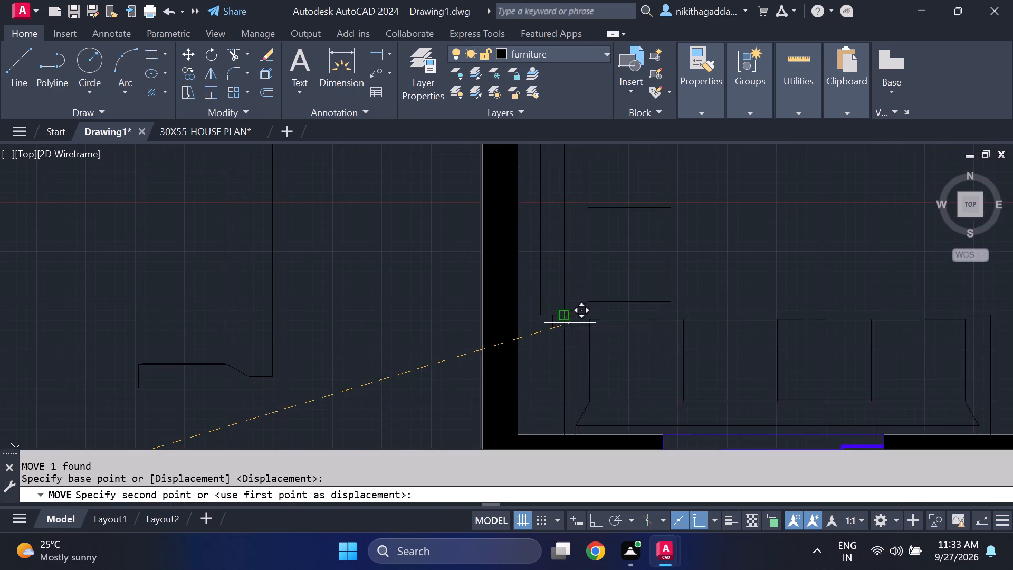
left_click(544, 315)
scroll(365, 368, "down", 3)
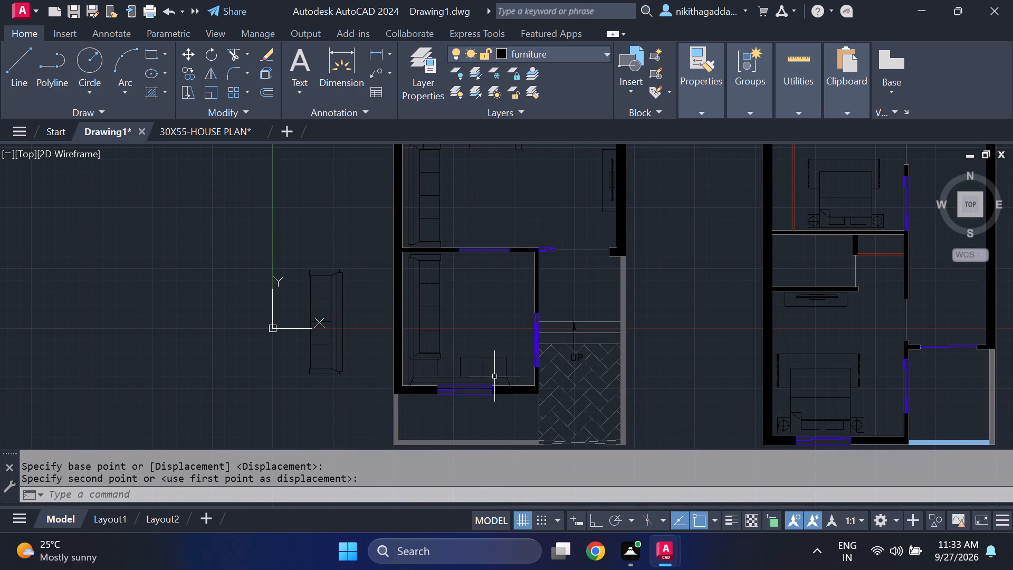
Shift the front room's horizontal sofa slightly to the right along the bottom window wall, away from the left wall.
scroll(538, 379, "down", 2)
scroll(517, 376, "up", 2)
left_click(527, 358)
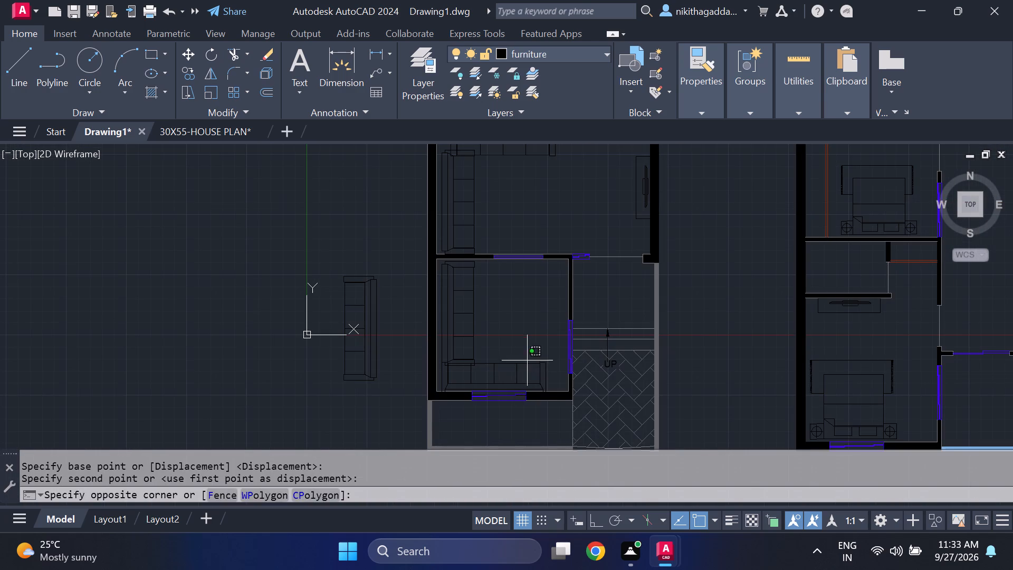
left_click(510, 382)
key("m")
key("Return")
scroll(411, 343, "up", 3)
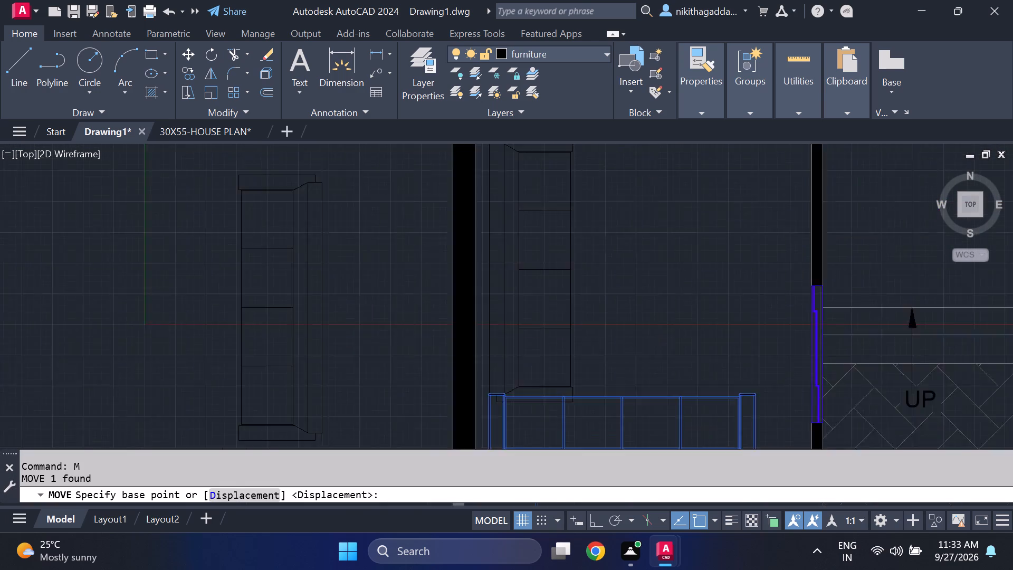
middle_click_drag(604, 420, 474, 300)
left_click(408, 304)
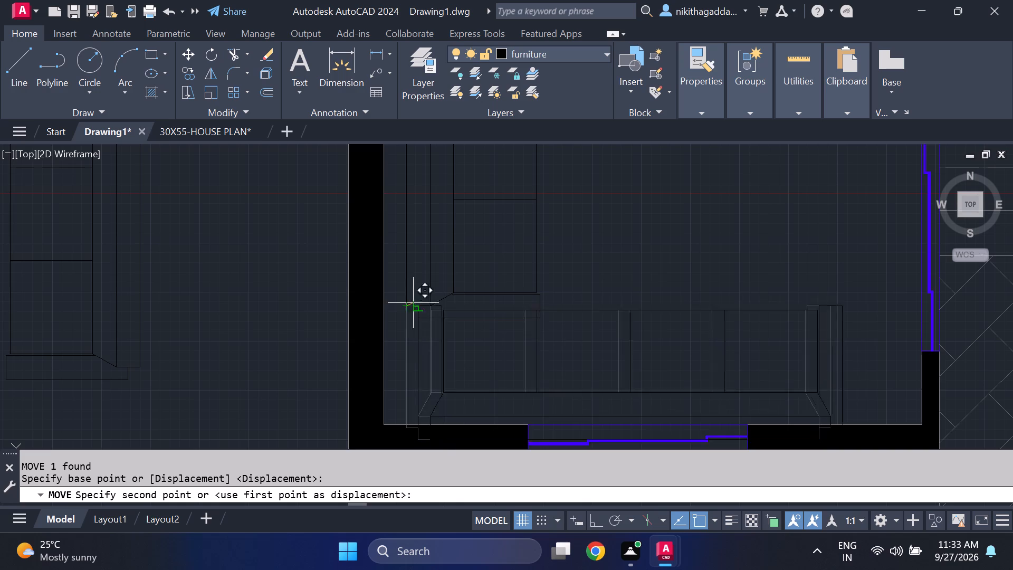
left_click(446, 301)
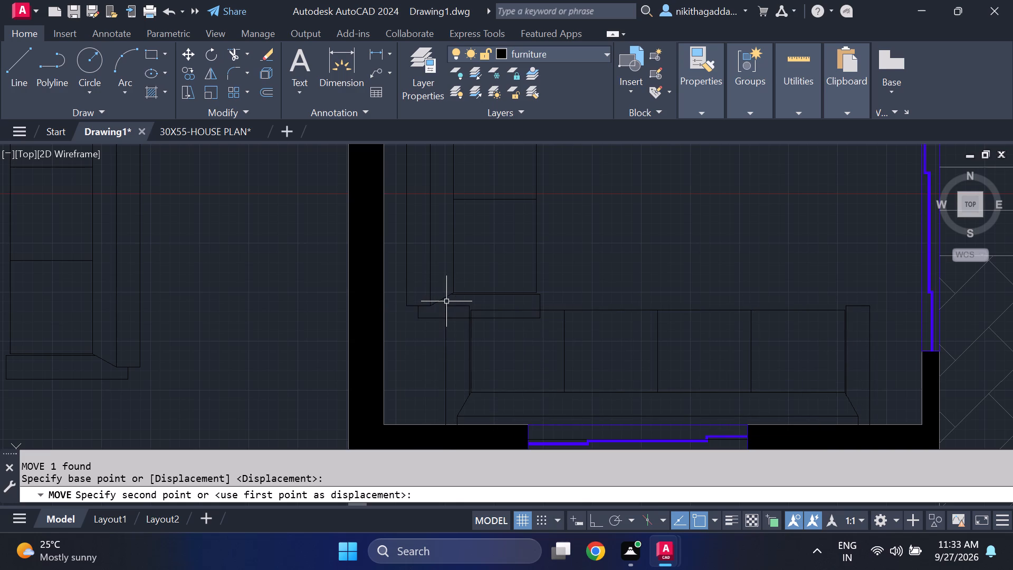
scroll(416, 311, "down", 3)
scroll(456, 343, "up", 5)
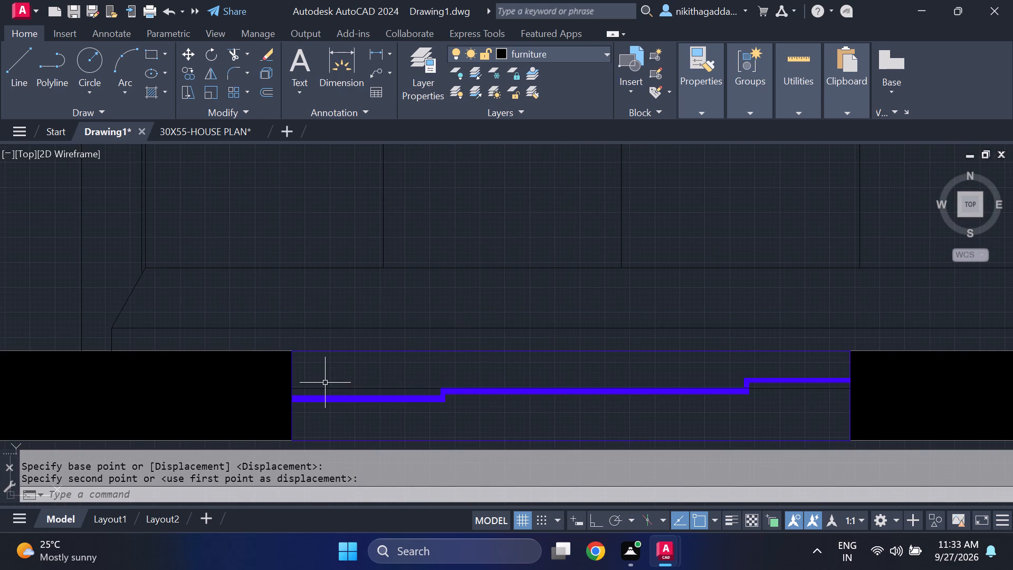
left_click(404, 387)
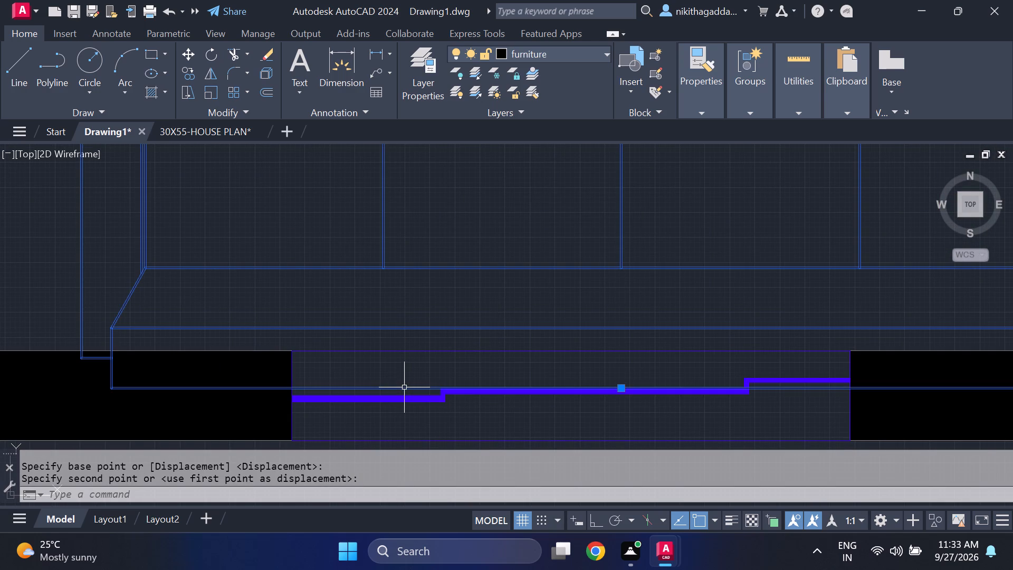
scroll(429, 364, "down", 3)
key("Escape")
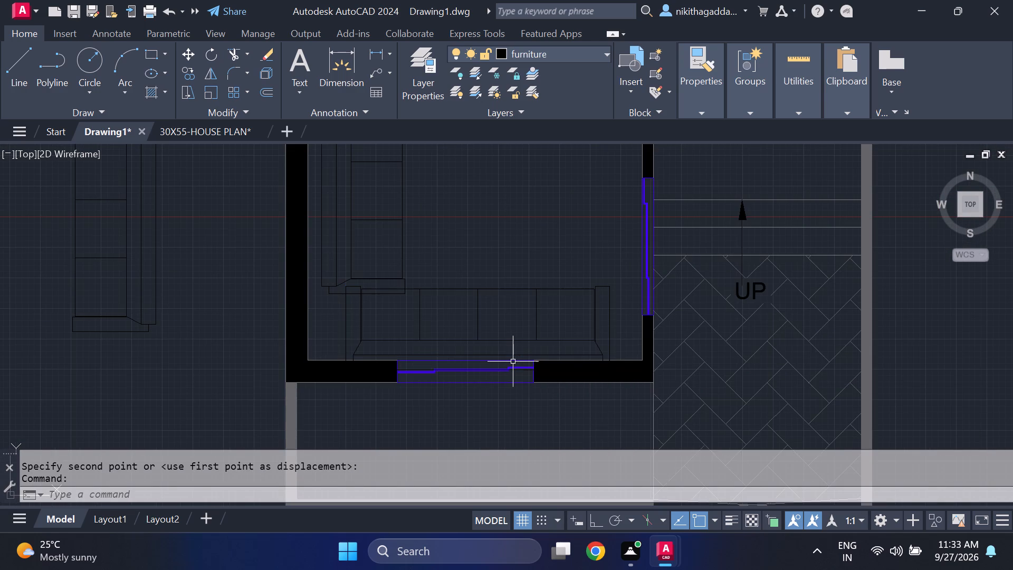
Scale both front-room sofas down slightly together, using the vertical sofa's upper seat-side corner as the base point.
scroll(507, 310, "down", 2)
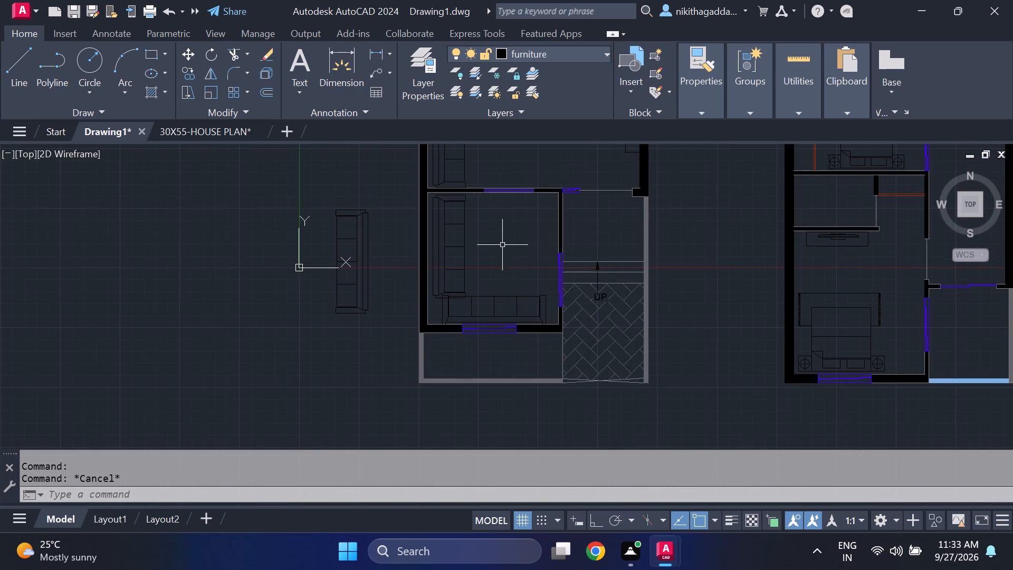
left_click_drag(502, 243, 495, 252)
left_click(454, 302)
type("SCALE")
key("Return")
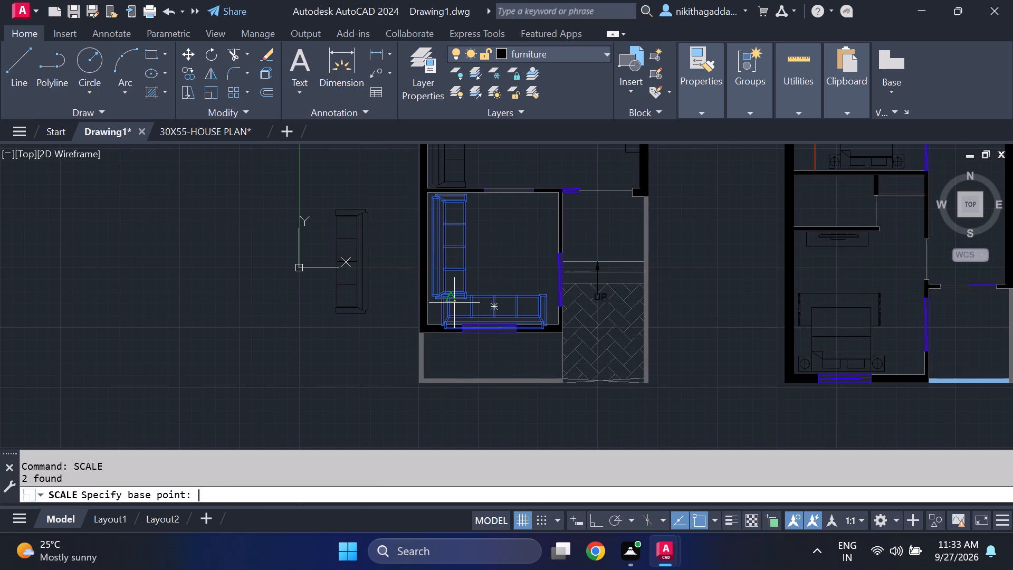
left_click(466, 201)
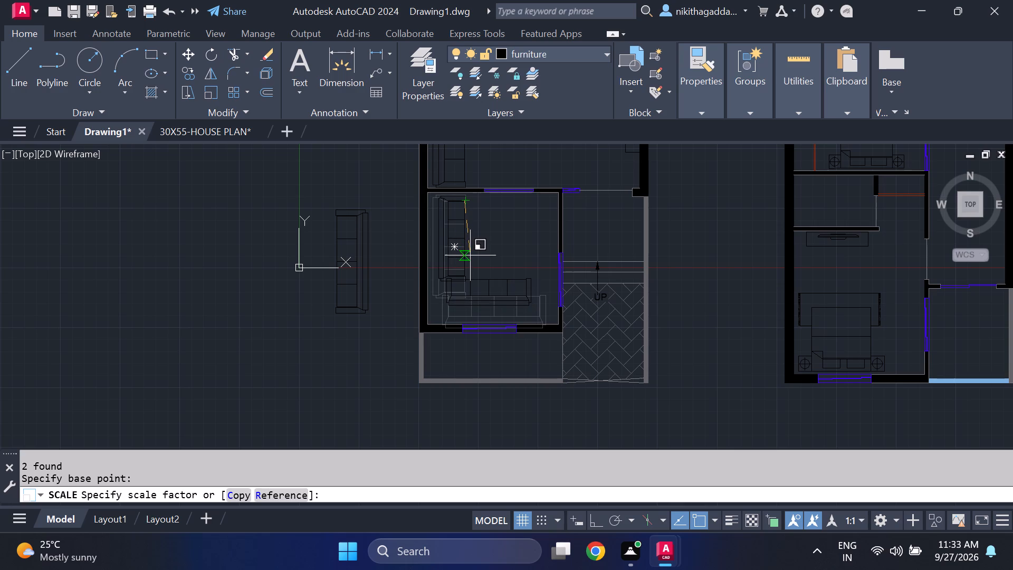
left_click(472, 259)
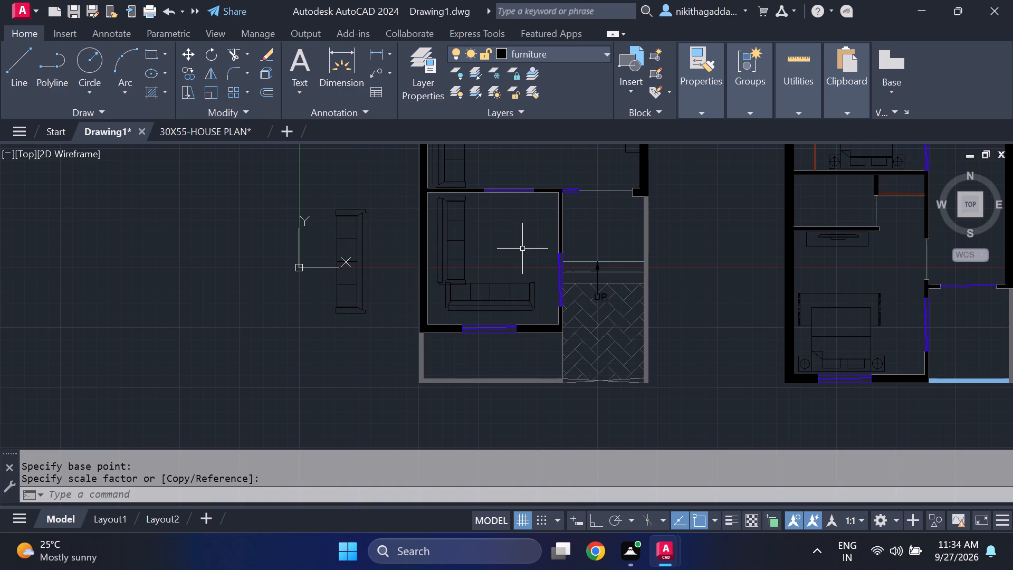
Move the front room's horizontal sofa down against the bottom window wall, clear of the vertical sofa's end.
middle_click_drag(515, 270, 514, 320)
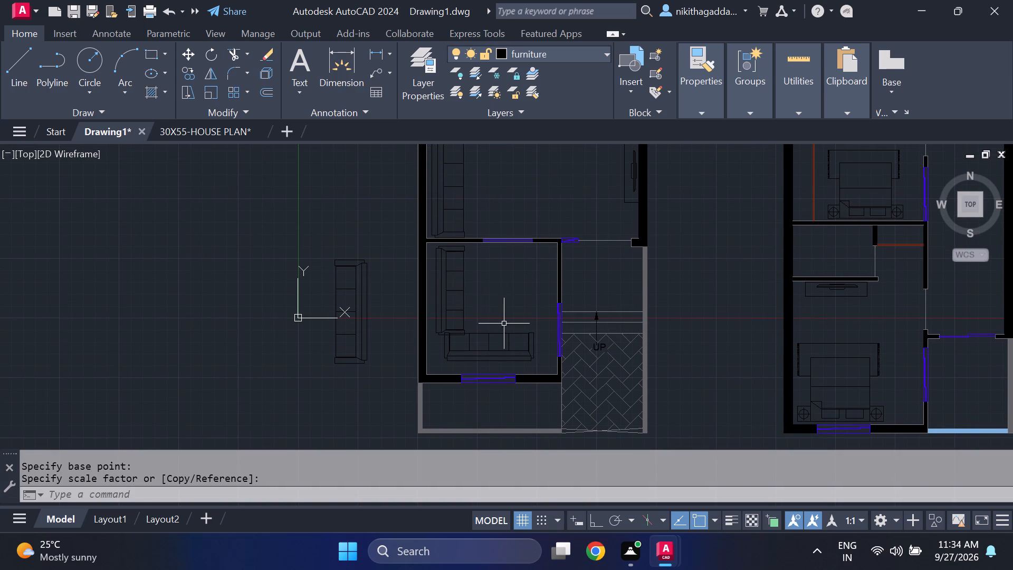
left_click(486, 293)
left_click(477, 355)
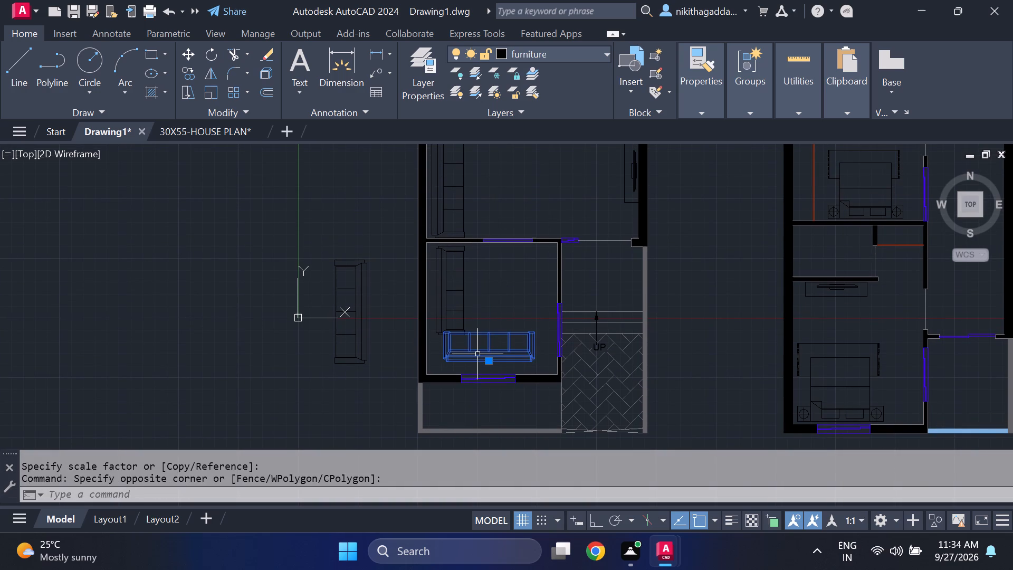
key("m")
key("Return")
scroll(395, 379, "up", 2)
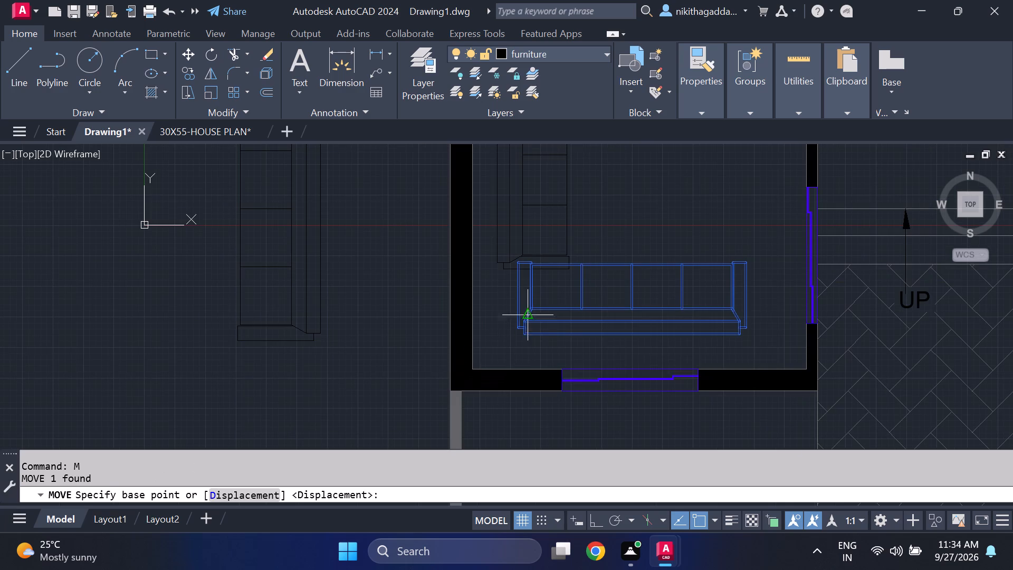
left_click(513, 265)
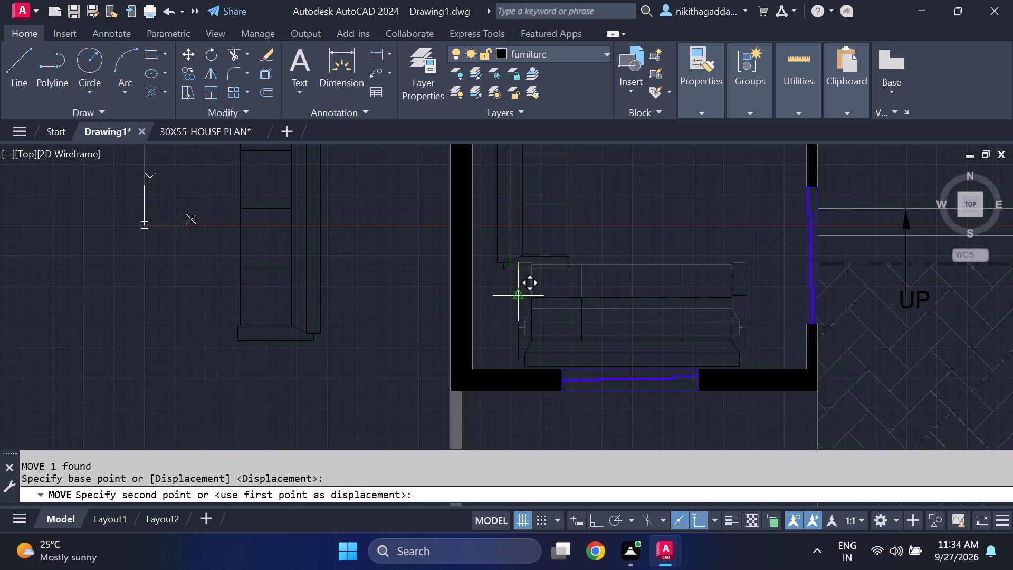
scroll(521, 289, "up", 1)
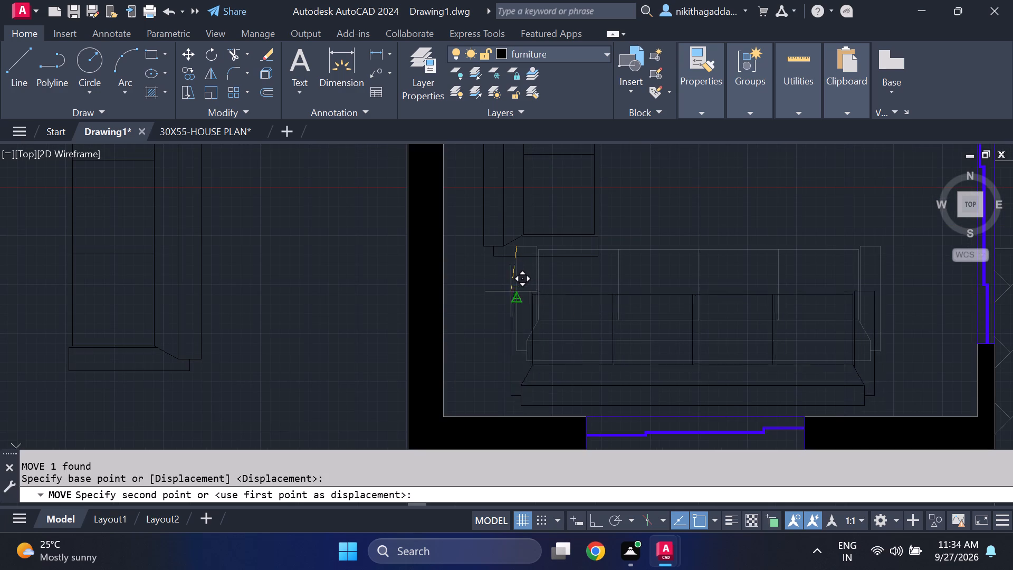
left_click(506, 293)
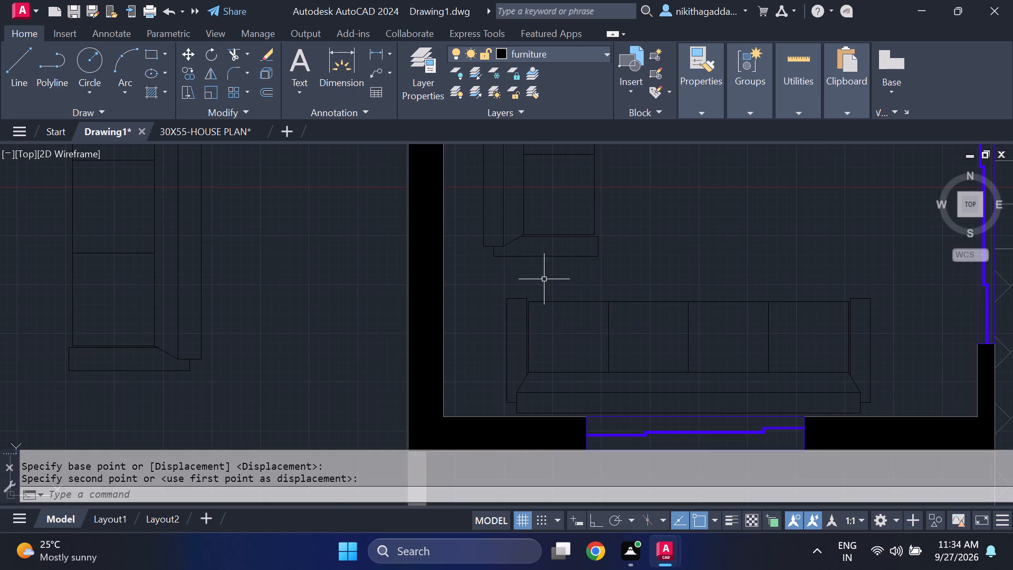
Move the front room's vertical sofa against the left wall and slightly down, just above the horizontal sofa.
scroll(547, 280, "down", 1)
middle_click_drag(552, 303, 566, 357)
scroll(563, 350, "down", 1)
left_click_drag(605, 271, 591, 282)
left_click(557, 315)
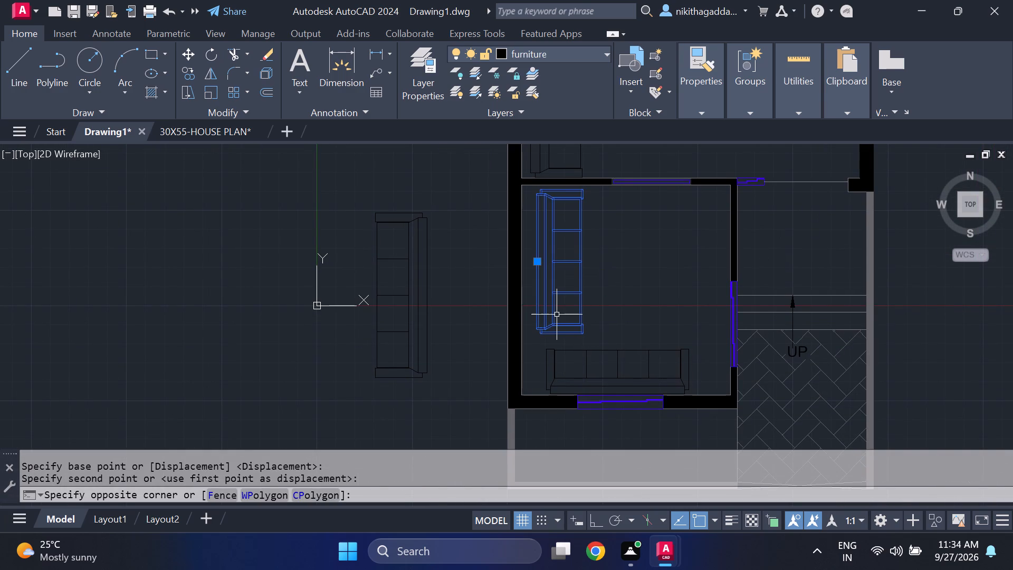
key("m")
key("Return")
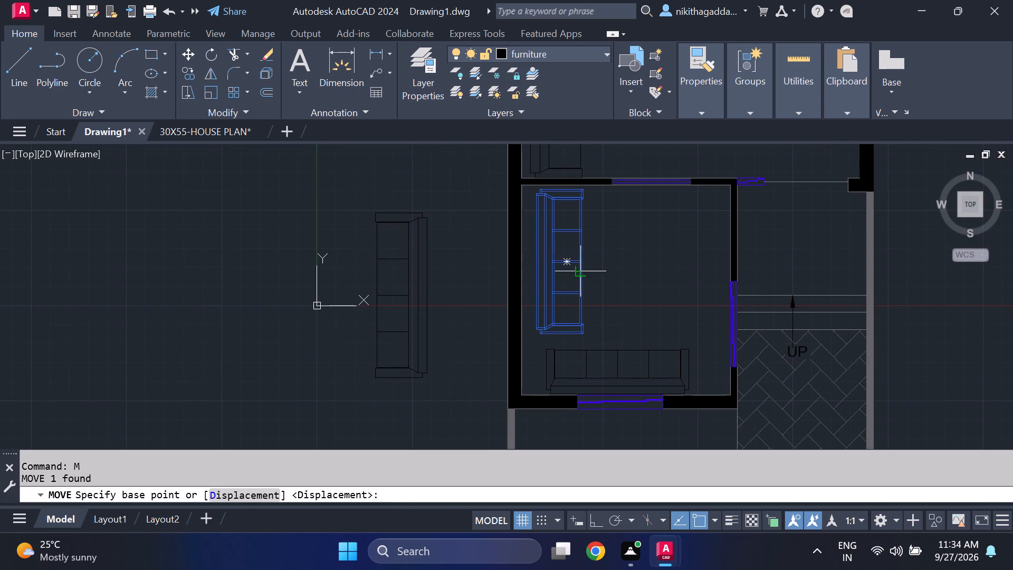
left_click(563, 262)
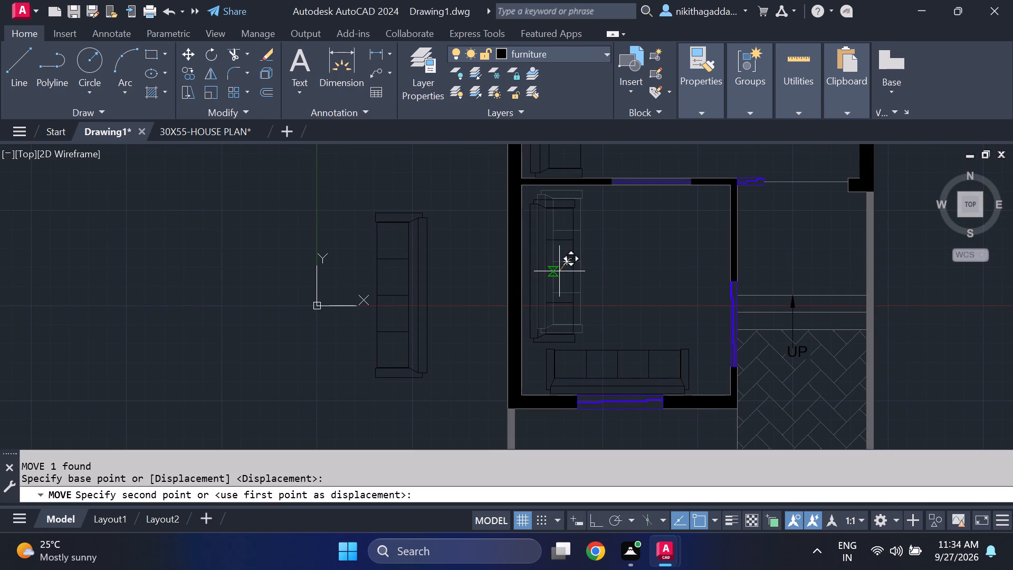
left_click(559, 271)
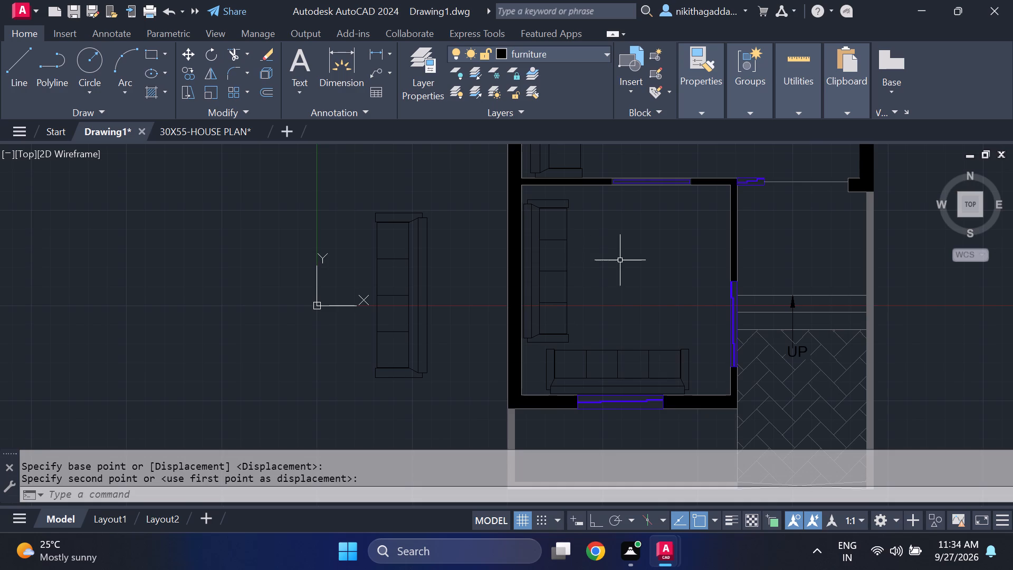
Examine the sofa arrangements in the left-hand plan's living room and front room.
scroll(622, 261, "down", 2)
middle_click_drag(651, 312, 665, 412)
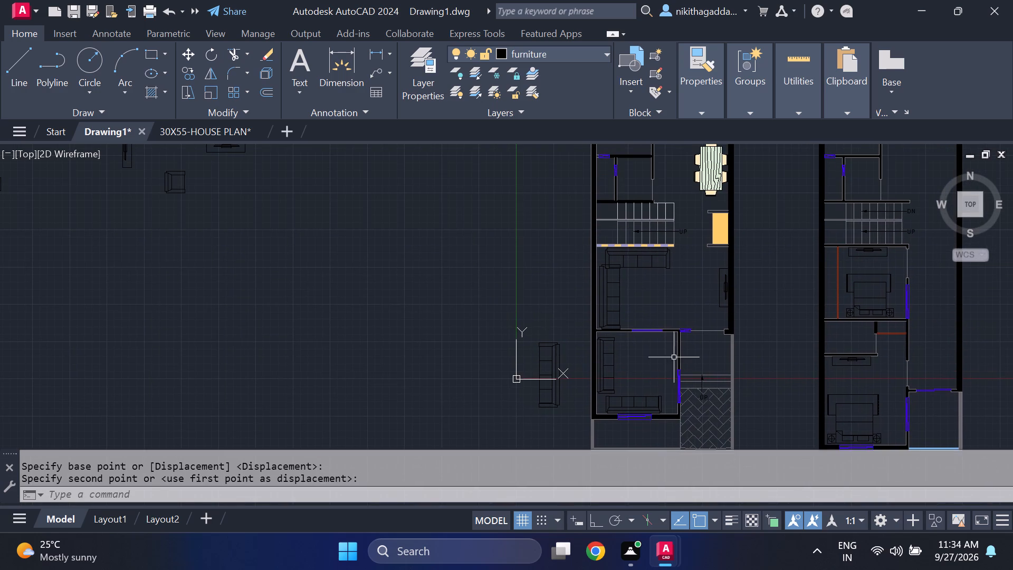
scroll(638, 286, "up", 2)
scroll(596, 397, "up", 2)
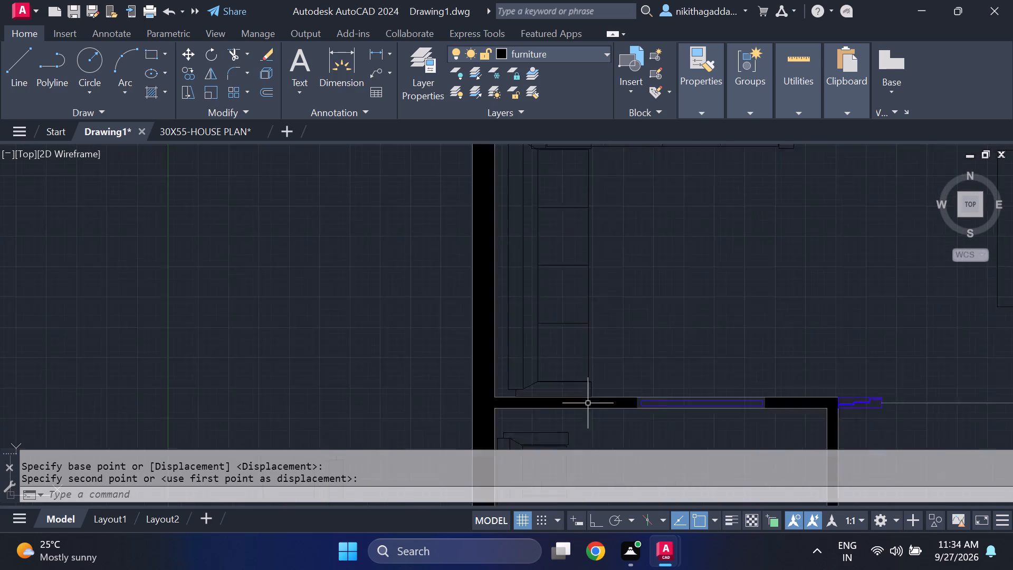
scroll(585, 407, "up", 1)
scroll(620, 360, "down", 3)
scroll(674, 278, "down", 2)
middle_click_drag(697, 357, 645, 332)
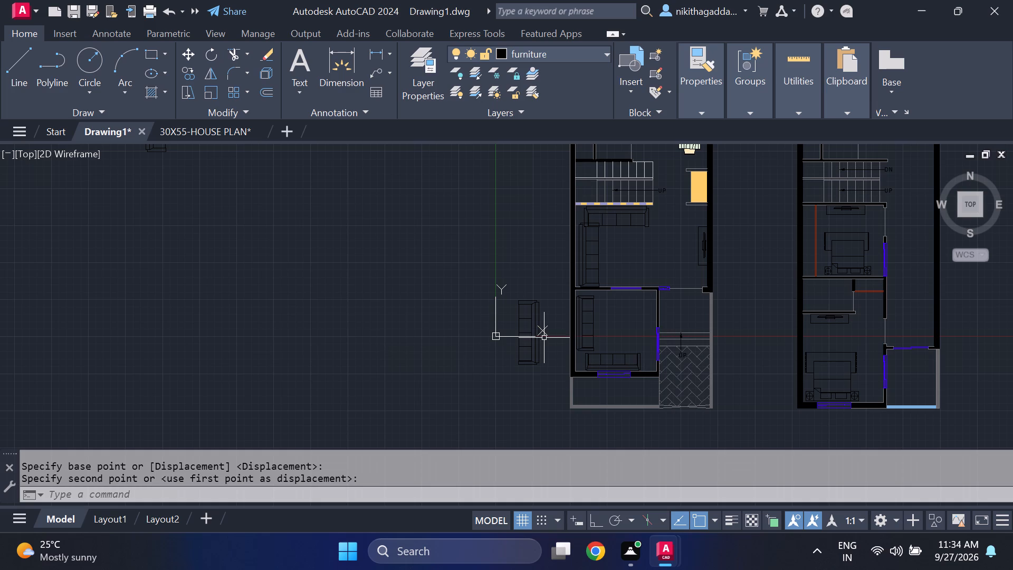
middle_click_drag(544, 338, 553, 363)
scroll(538, 347, "up", 1)
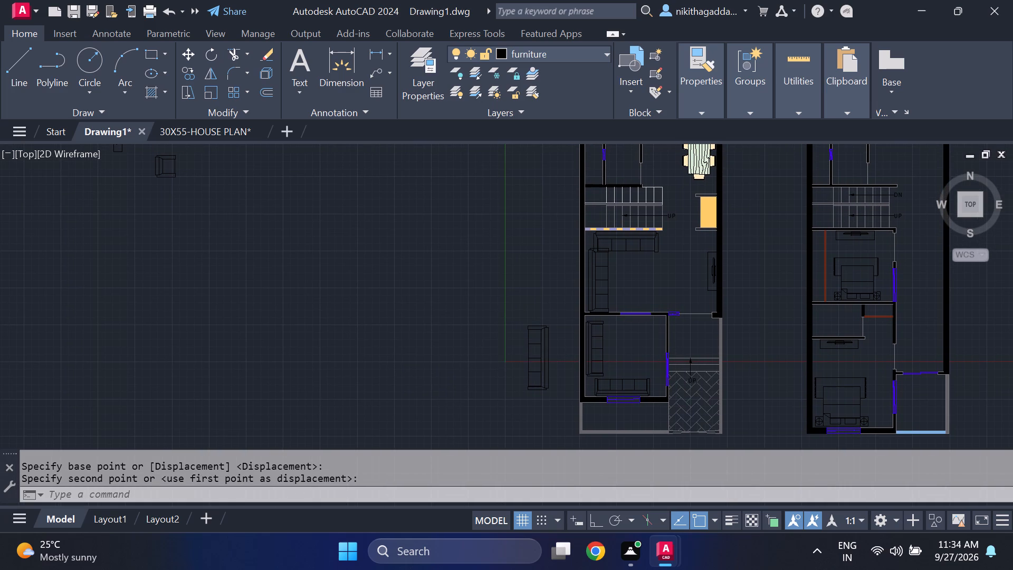
left_click_drag(758, 181, 750, 182)
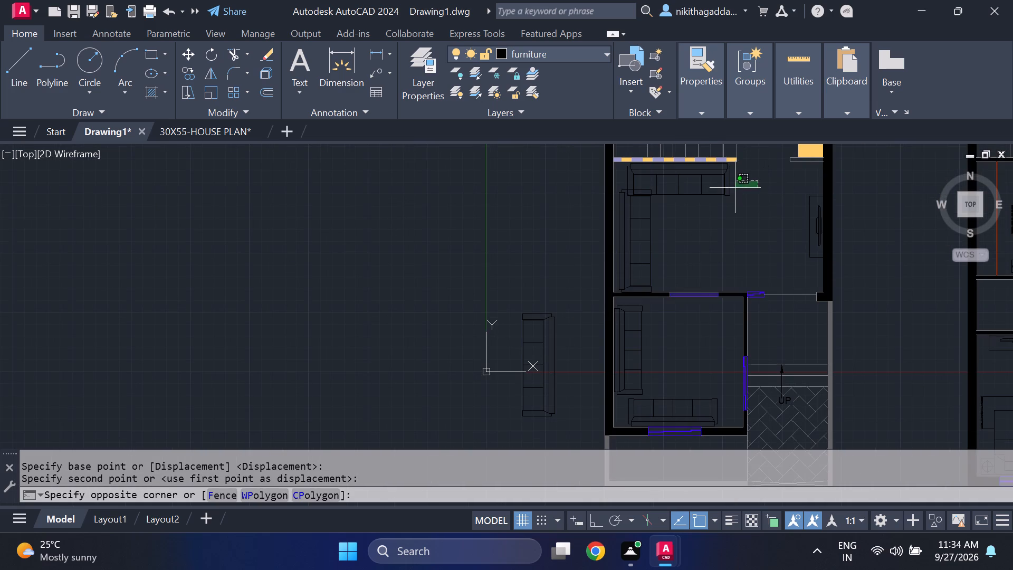
left_click(742, 186)
Rotate the pair of side-by-side armchairs outside the plans by 180 degrees, with Ortho on.
scroll(614, 322, "down", 2)
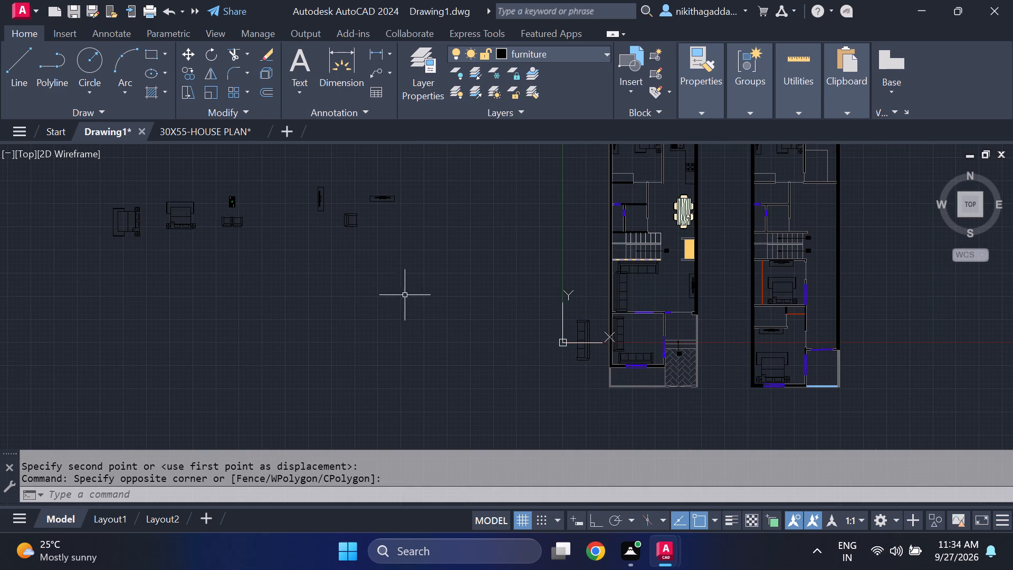
scroll(244, 181, "up", 2)
left_click(242, 269)
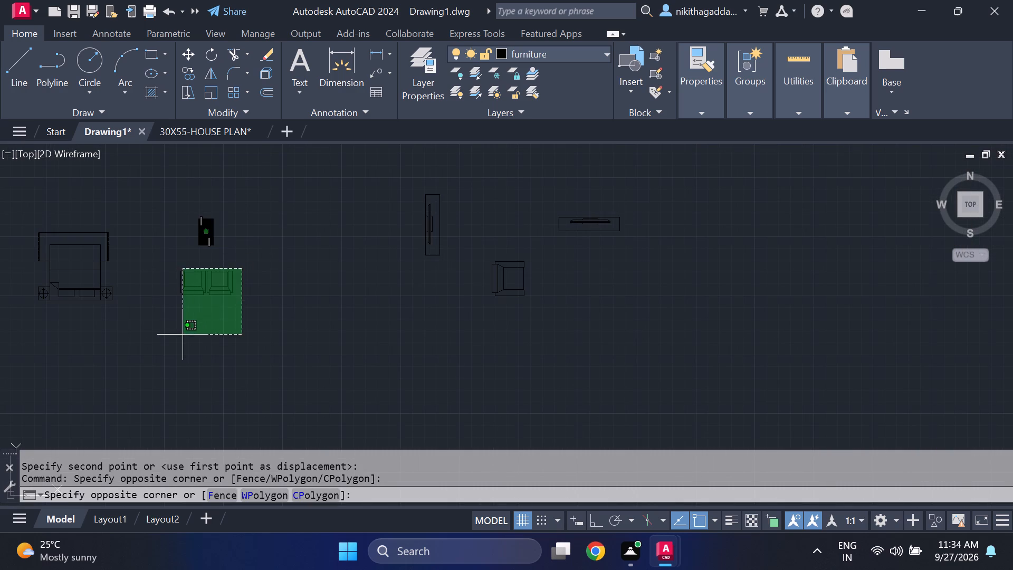
left_click(183, 335)
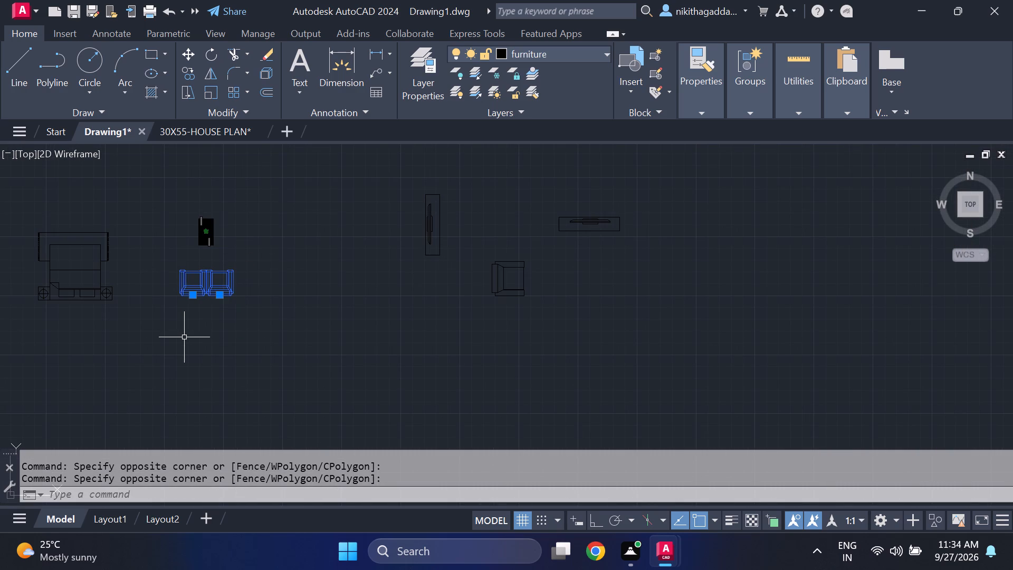
type("RO")
key("Return")
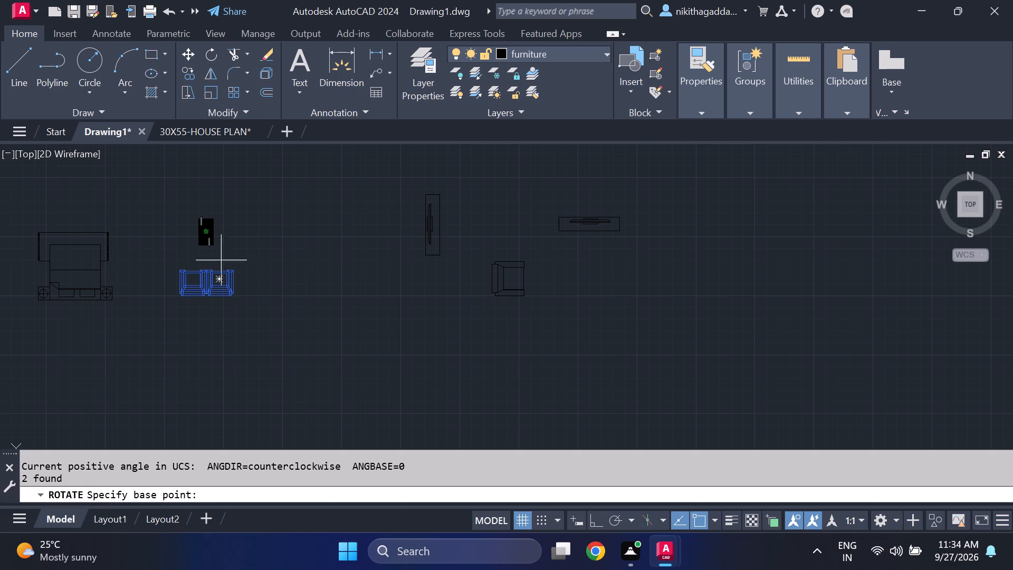
left_click(216, 283)
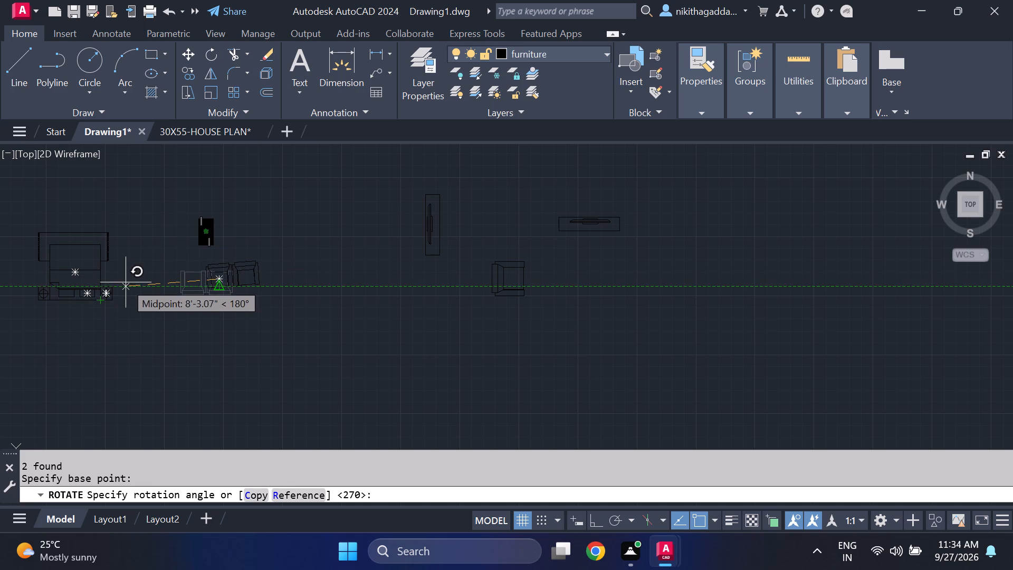
key("F8")
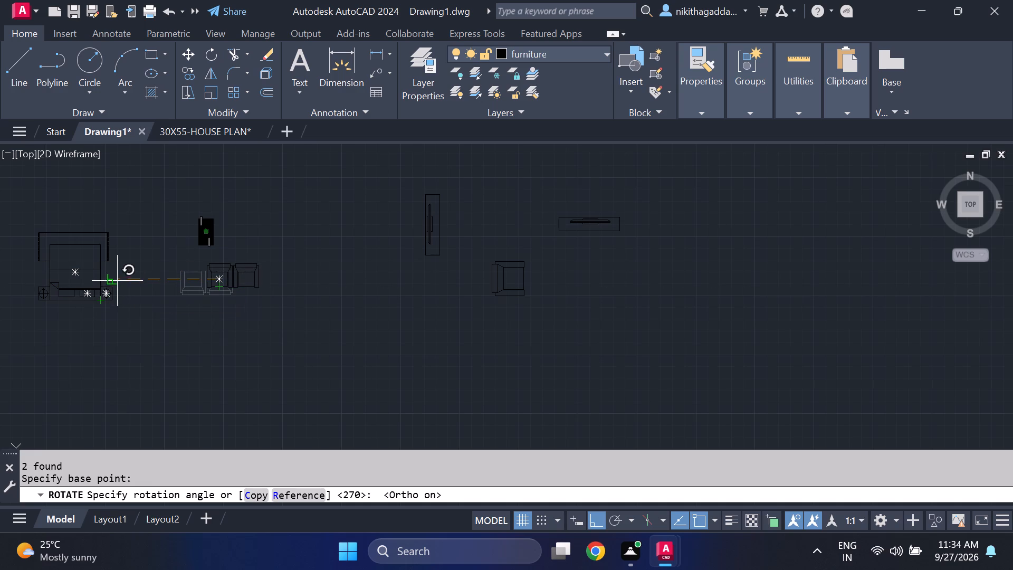
left_click(117, 281)
Copy the right-hand armchair of the rotated pair a short distance straight to its right.
left_click(308, 239)
left_click(235, 296)
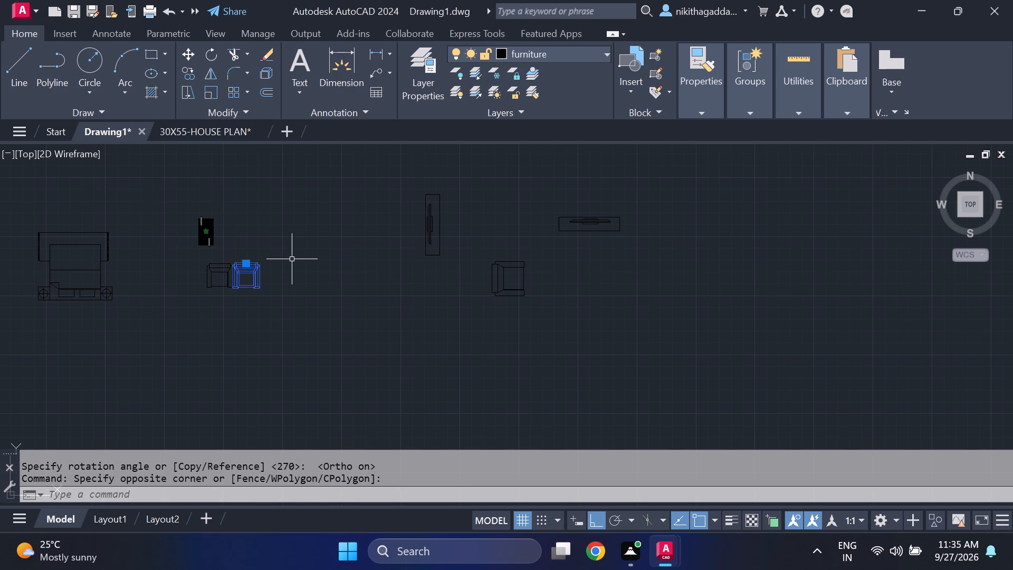
type("CO")
key("Return")
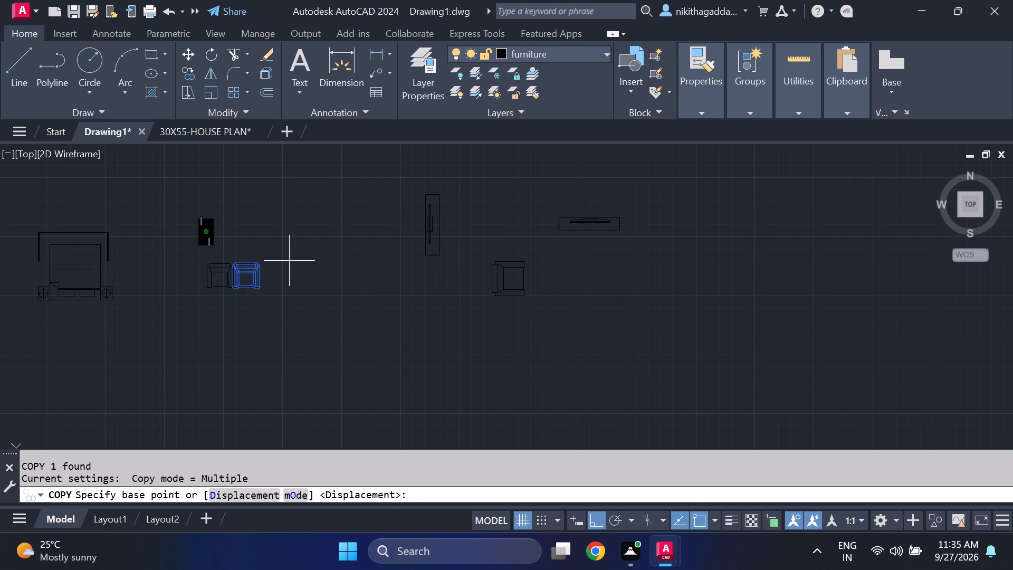
left_click(249, 277)
left_click(331, 330)
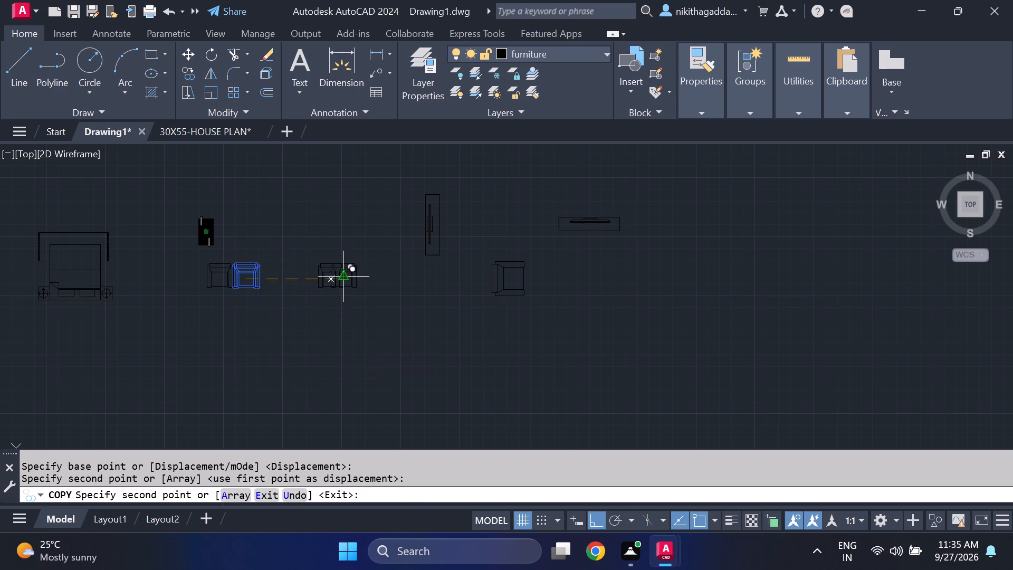
key("Escape")
Move the armchair pair, with Ortho off, into the right-hand plan's open area, directly under the wall below the upper-right room.
left_click_drag(275, 250, 274, 256)
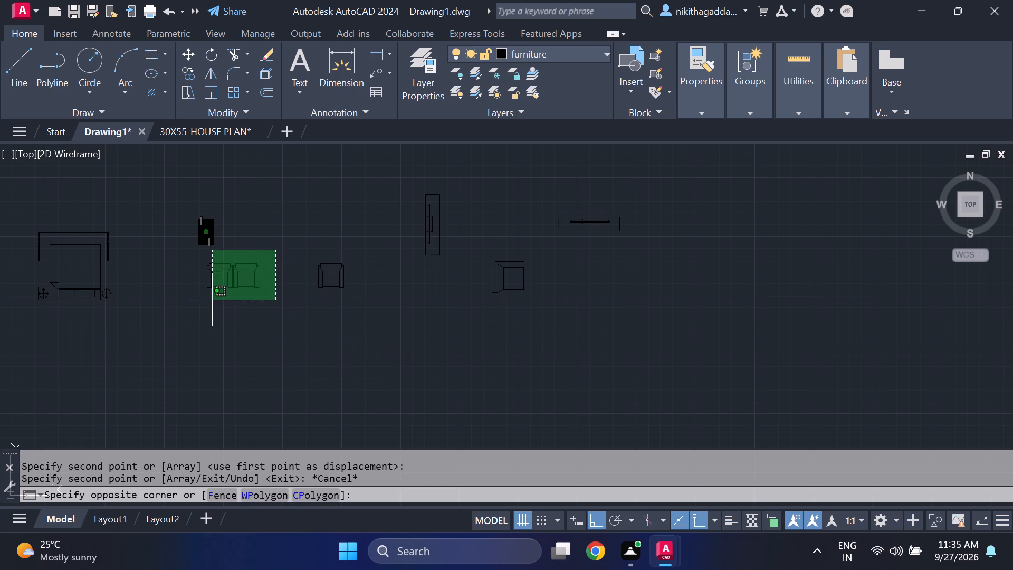
left_click(223, 286)
key("m")
key("Return")
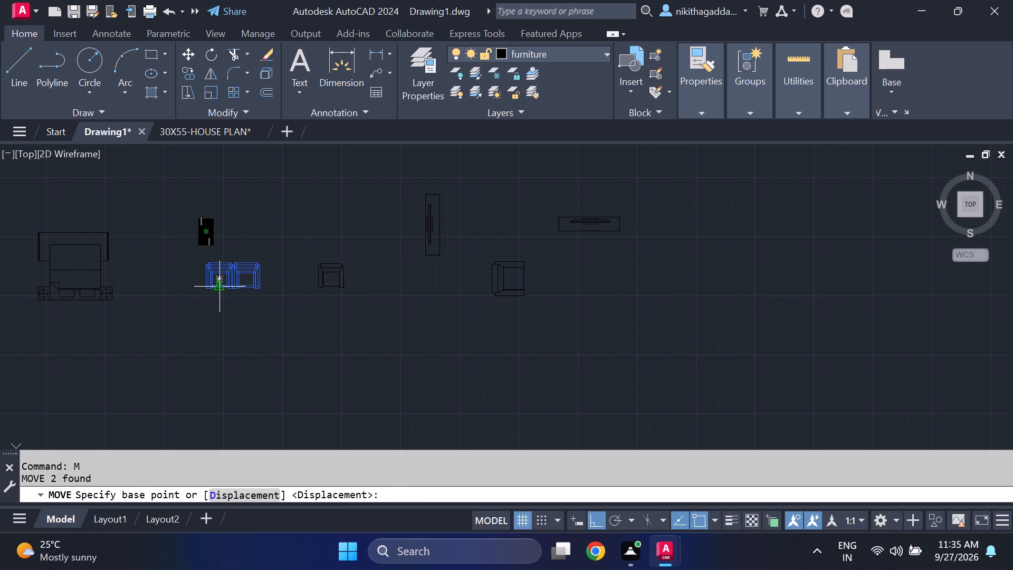
left_click(216, 274)
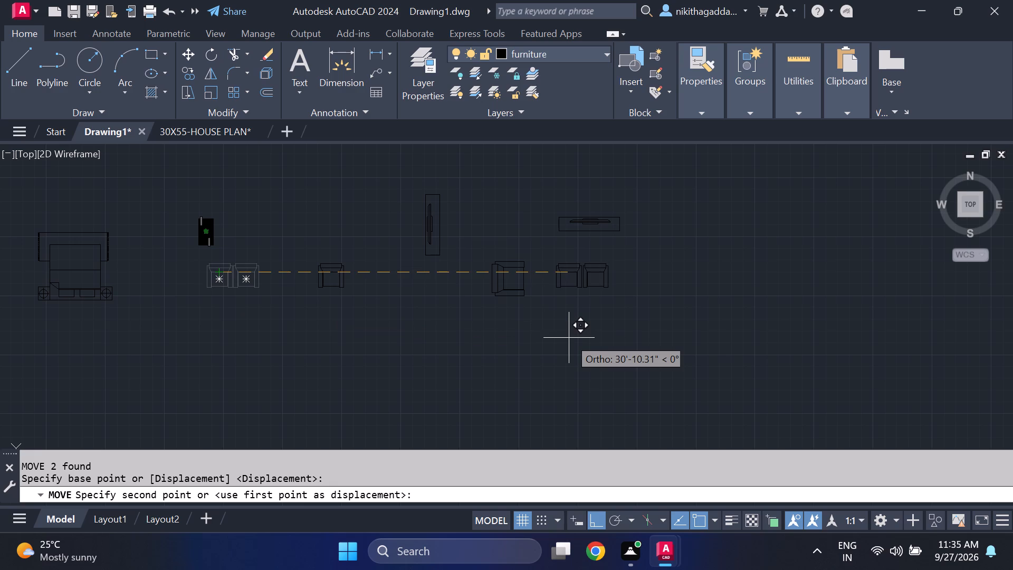
key("F8")
middle_click_drag(613, 375, 435, 281)
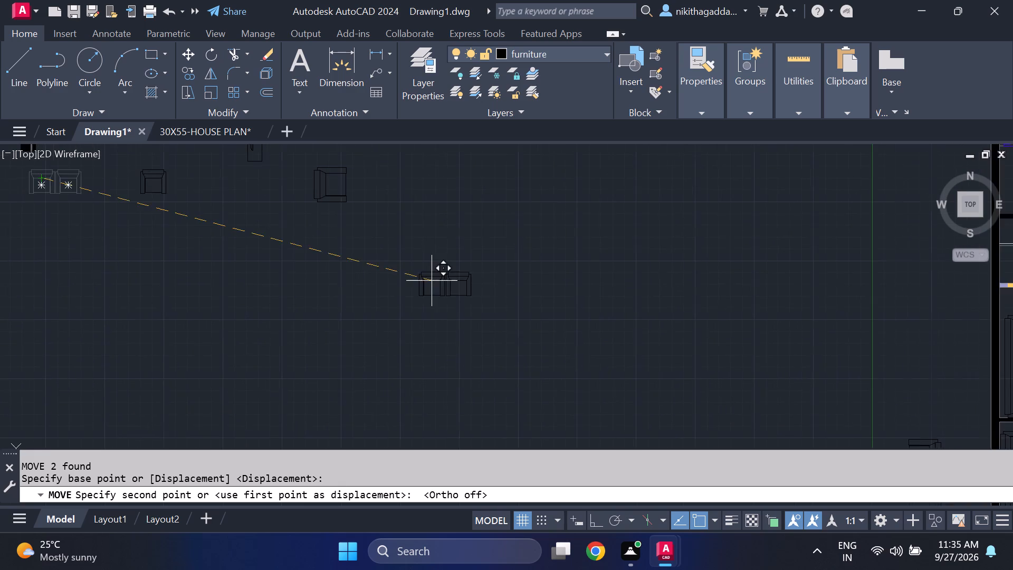
scroll(439, 291, "down", 3)
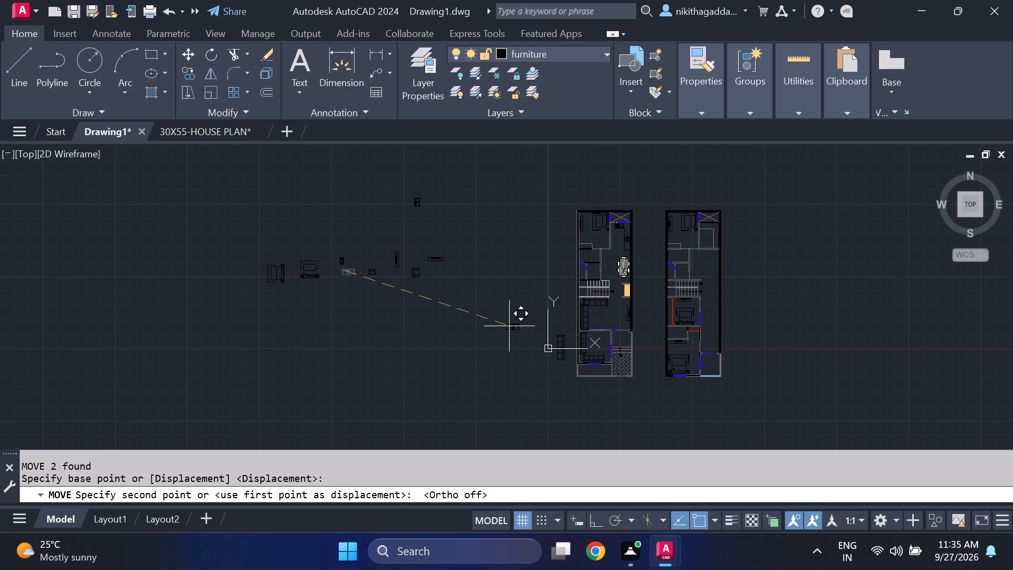
middle_click_drag(509, 326, 412, 385)
scroll(576, 325, "up", 4)
middle_click_drag(732, 287, 732, 287)
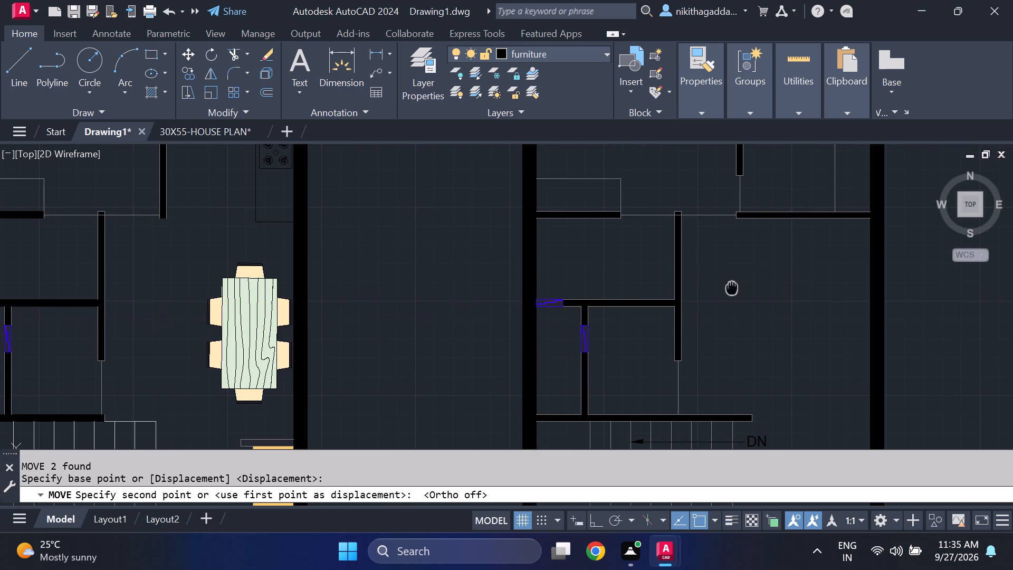
middle_click_drag(732, 287, 481, 368)
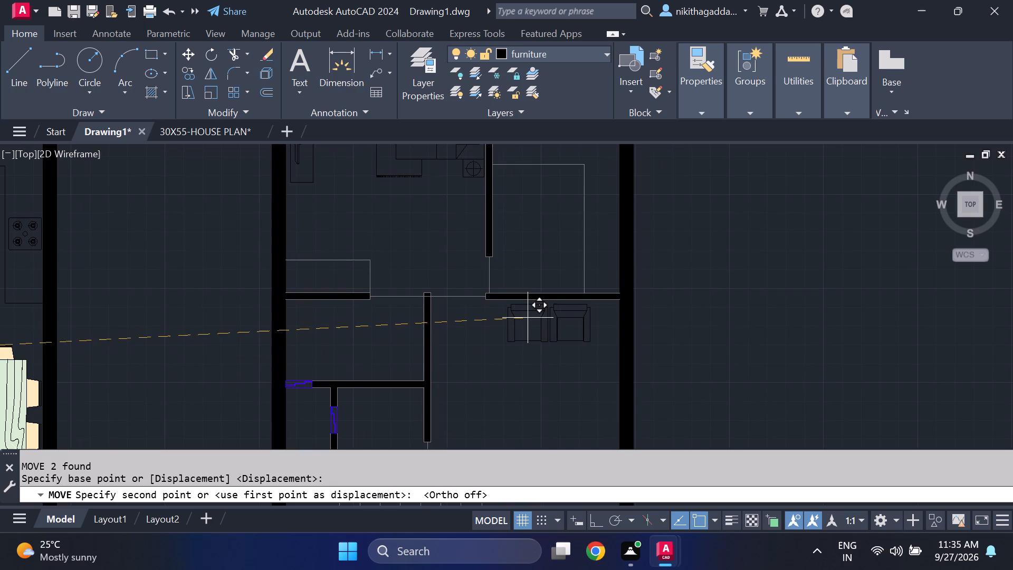
scroll(540, 319, "up", 1)
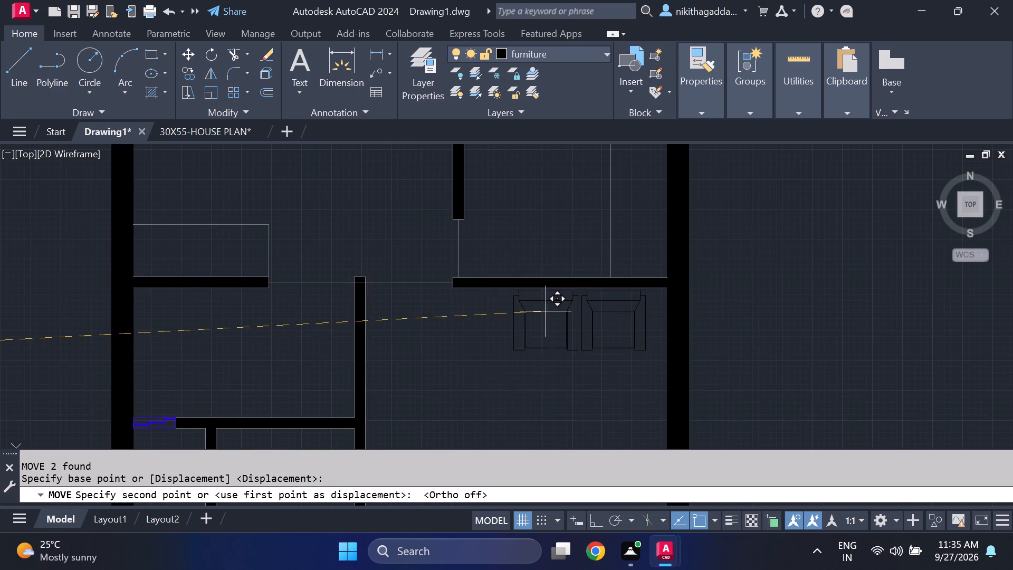
left_click(545, 315)
Move the spare vertical sofa from outside the left-hand plan into the right-hand plan, along its right outer wall below the armchair pair.
scroll(444, 340, "down", 3)
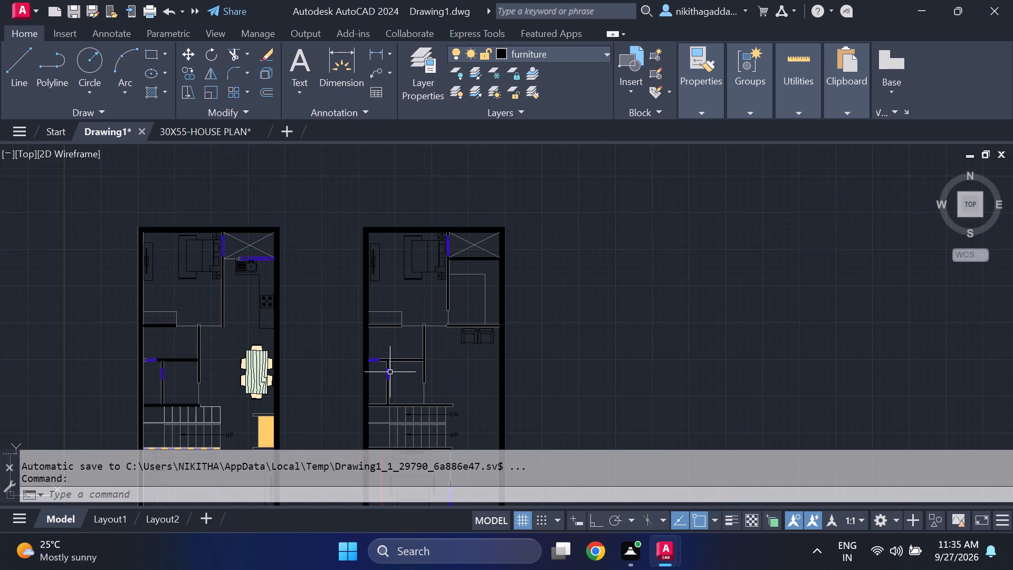
middle_click_drag(390, 372, 577, 294)
middle_click_drag(397, 378, 616, 235)
middle_click_drag(528, 329, 525, 325)
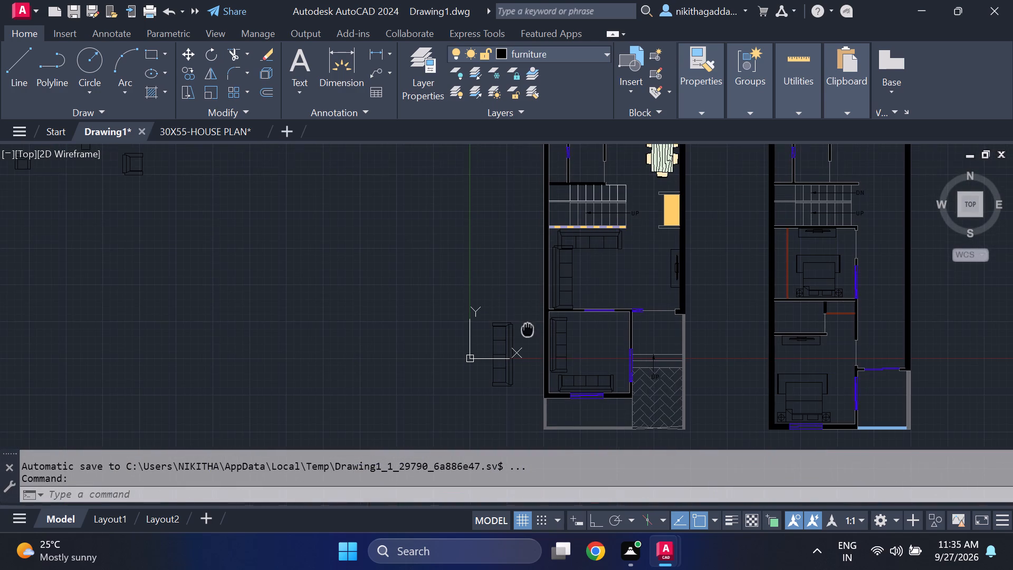
middle_click_drag(525, 325, 521, 303)
left_click(518, 303)
left_click(506, 315)
left_click_drag(521, 287, 515, 296)
left_click(477, 331)
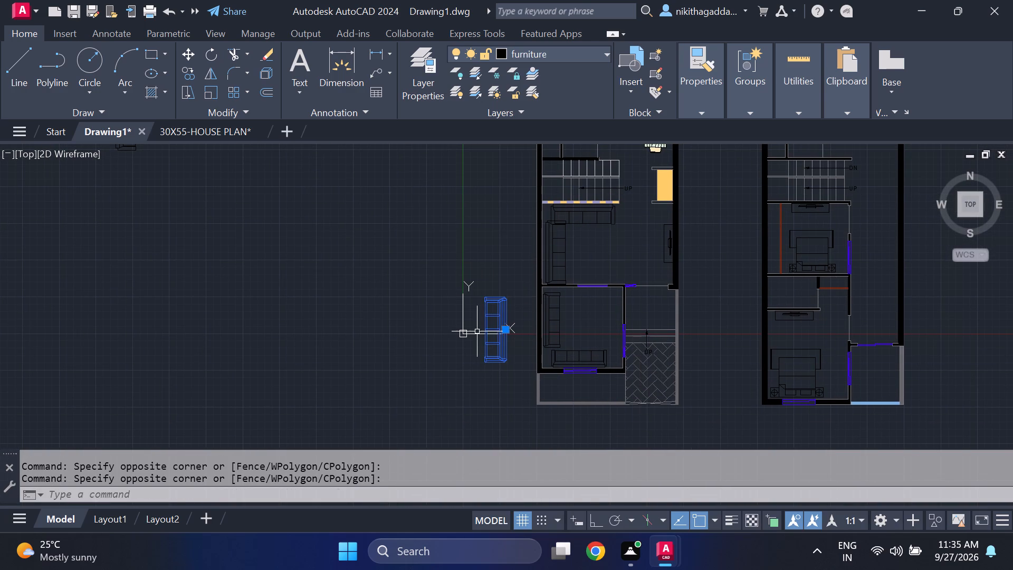
key("m")
key("Return")
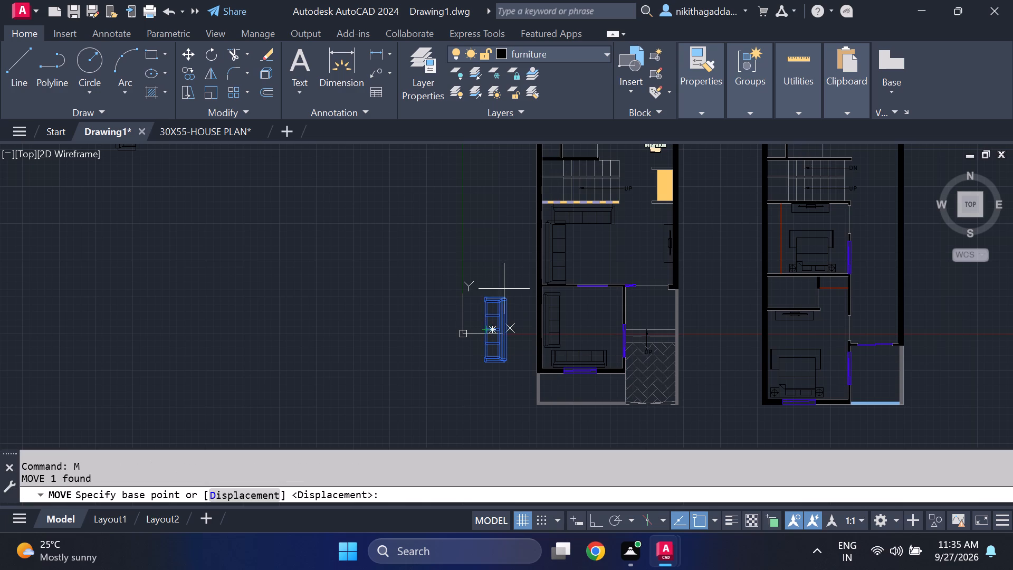
left_click(505, 301)
middle_click_drag(760, 234, 452, 365)
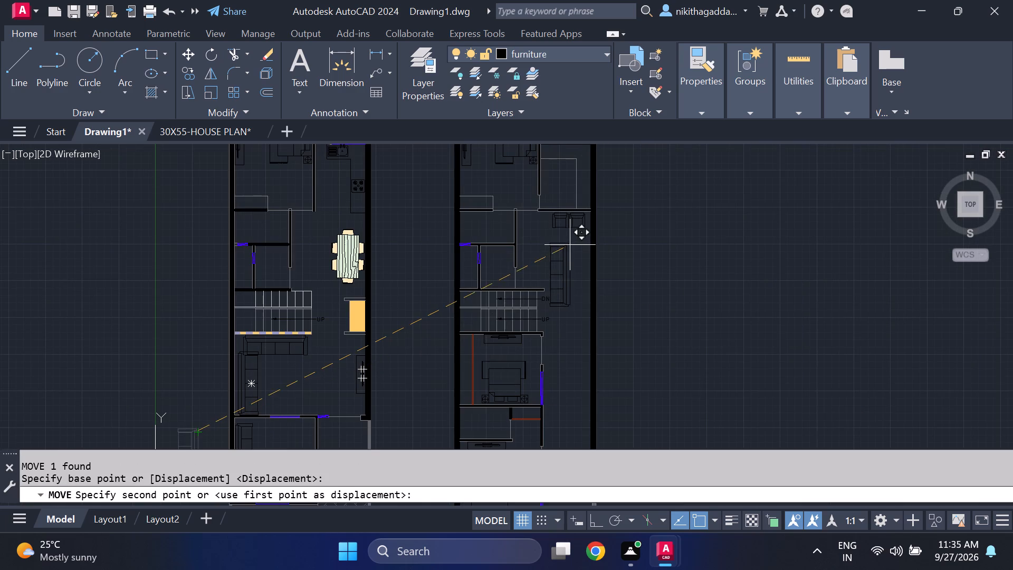
scroll(574, 244, "up", 2)
middle_click_drag(603, 232, 578, 279)
scroll(580, 273, "up", 2)
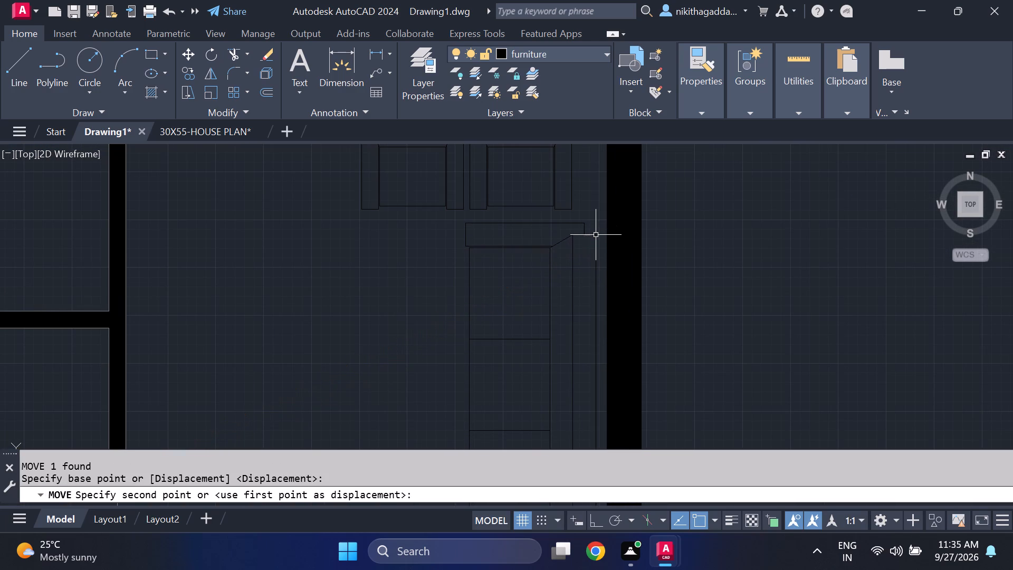
left_click(596, 235)
Move the right-hand plan's two armchairs together about 2'-2" straight left, away from the corner above the sofa.
scroll(598, 241, "down", 3)
middle_click_drag(572, 368, 598, 232)
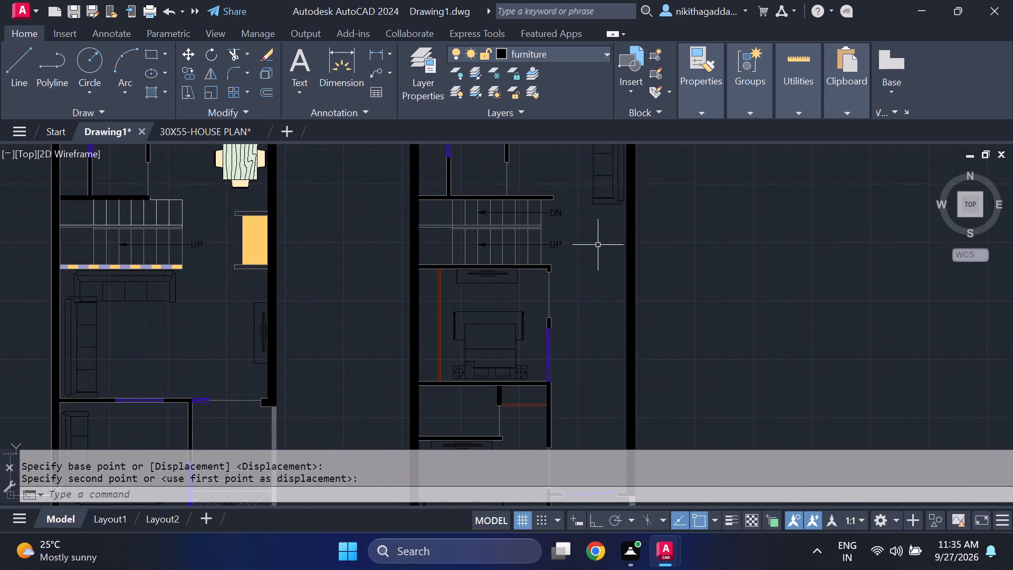
scroll(595, 256, "down", 2)
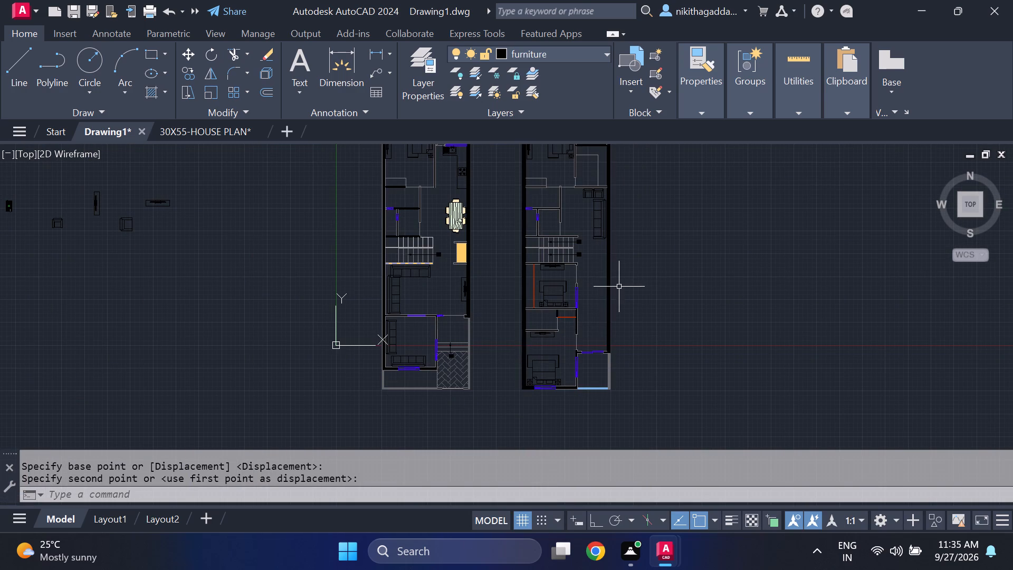
middle_click_drag(595, 245, 615, 331)
scroll(619, 277, "up", 3)
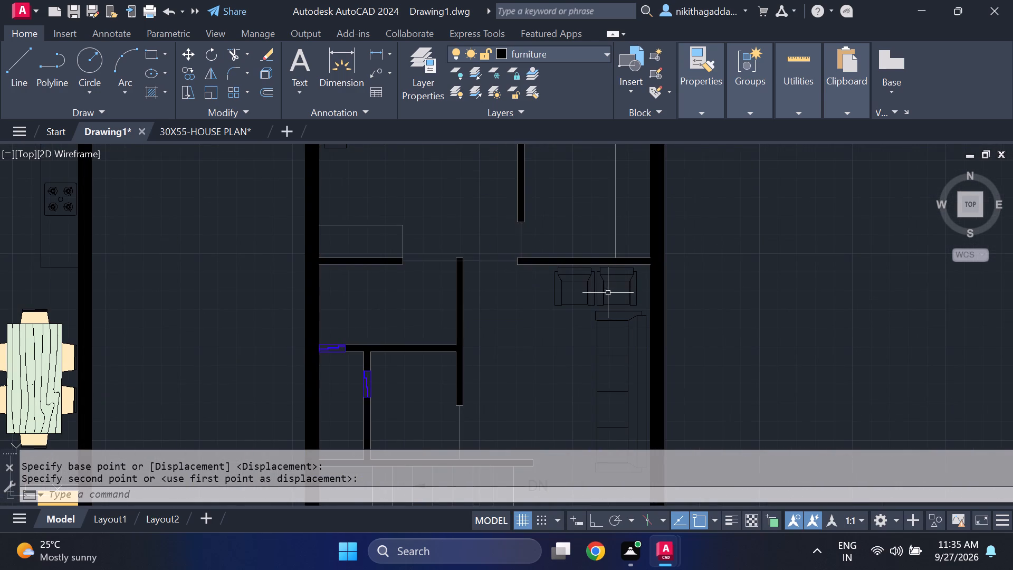
scroll(596, 294, "up", 3)
left_click_drag(782, 246, 766, 267)
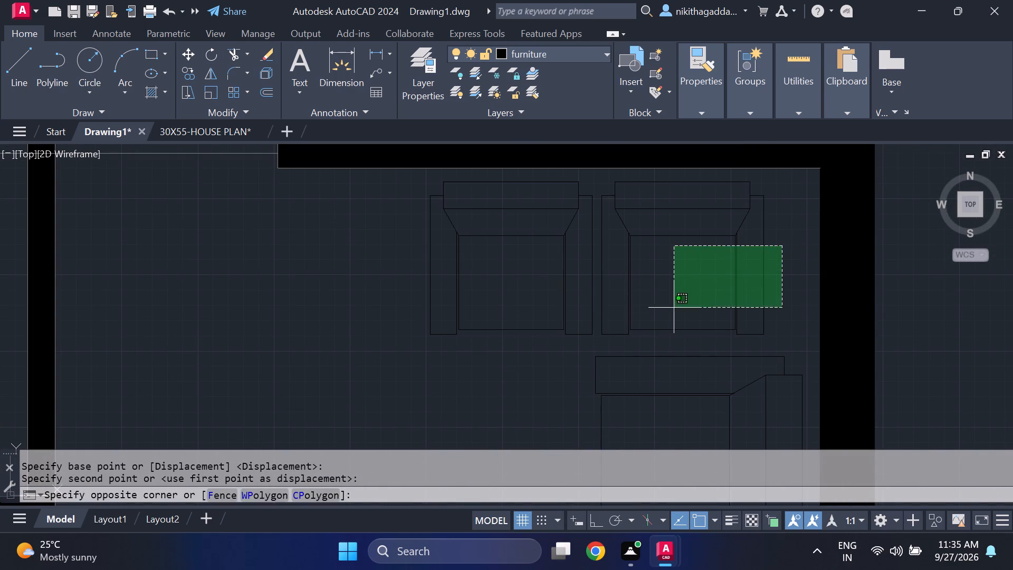
left_click(663, 311)
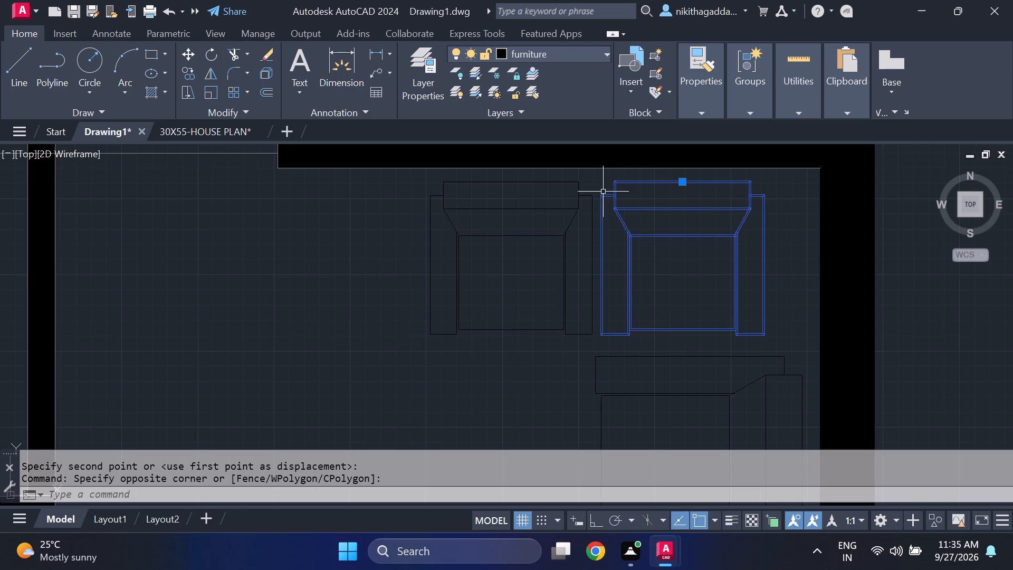
left_click(603, 192)
left_click(513, 281)
key("m")
key("Return")
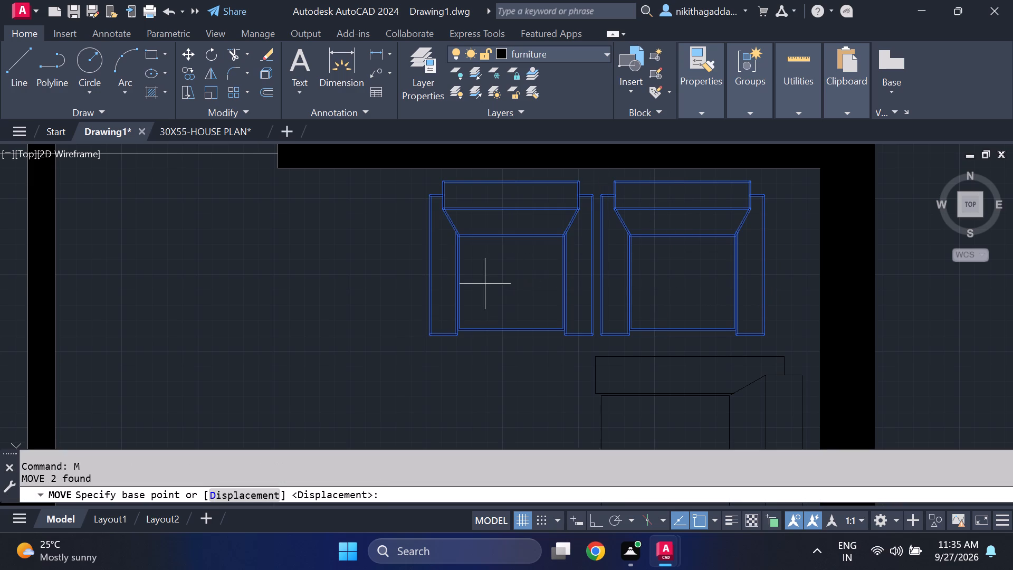
left_click(429, 330)
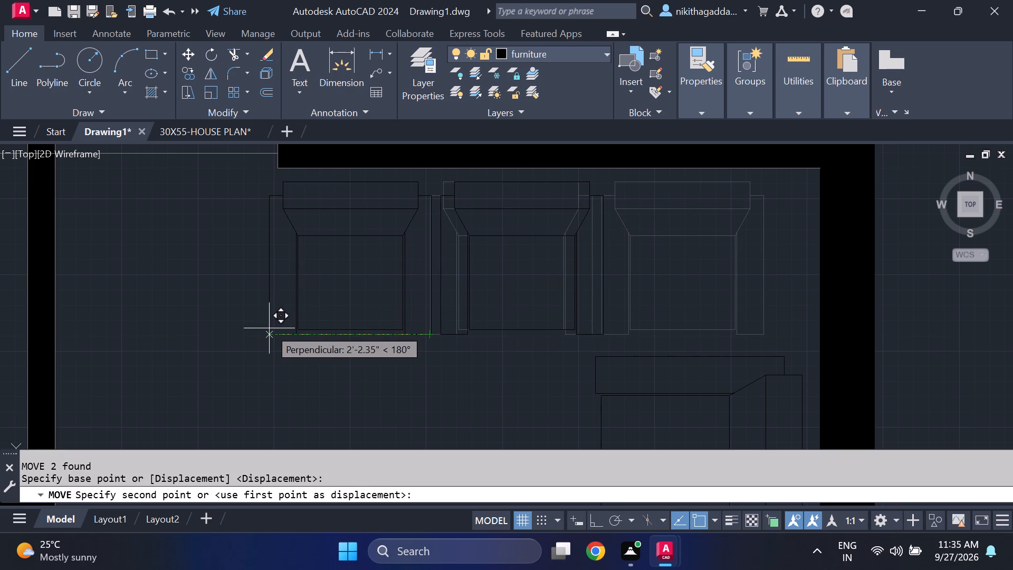
left_click(269, 328)
Copy the black coffee table with the plant from outside the plans into the left-hand plan's living room, in front of the vertical sofa.
scroll(325, 310, "down", 3)
scroll(362, 370, "down", 2)
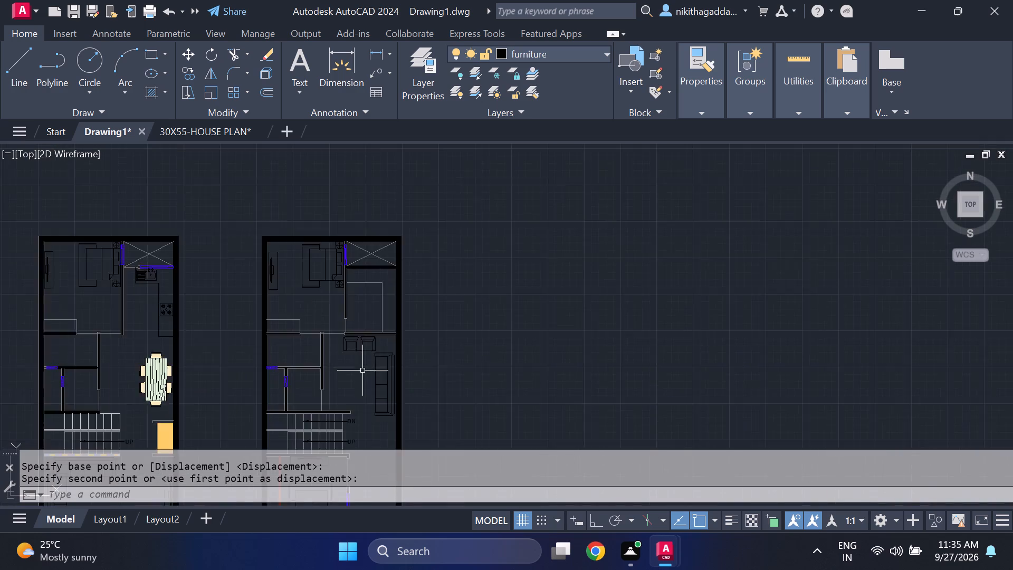
scroll(362, 371, "down", 1)
middle_click_drag(415, 413, 481, 291)
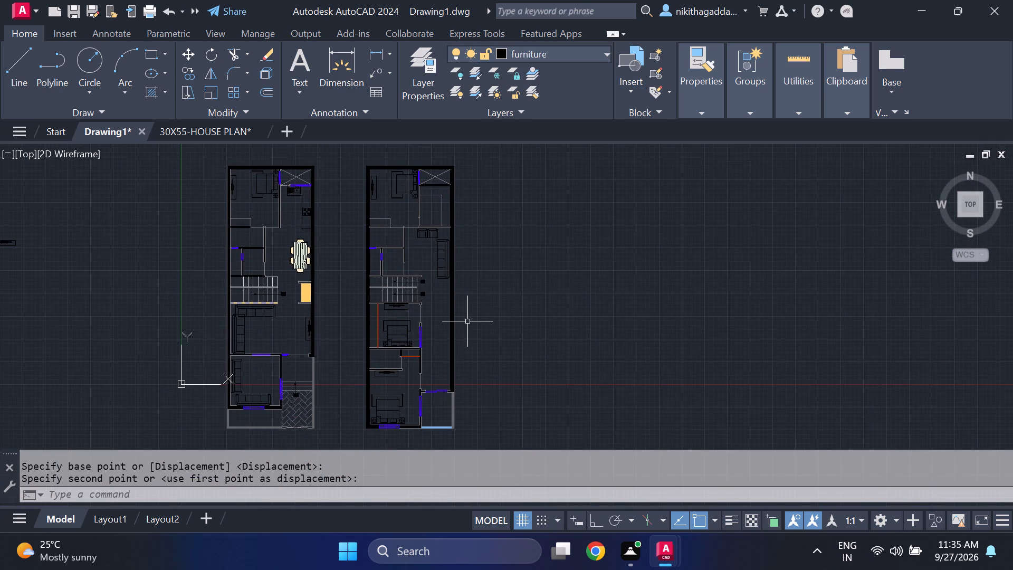
scroll(463, 322, "up", 2)
middle_click_drag(461, 327, 547, 343)
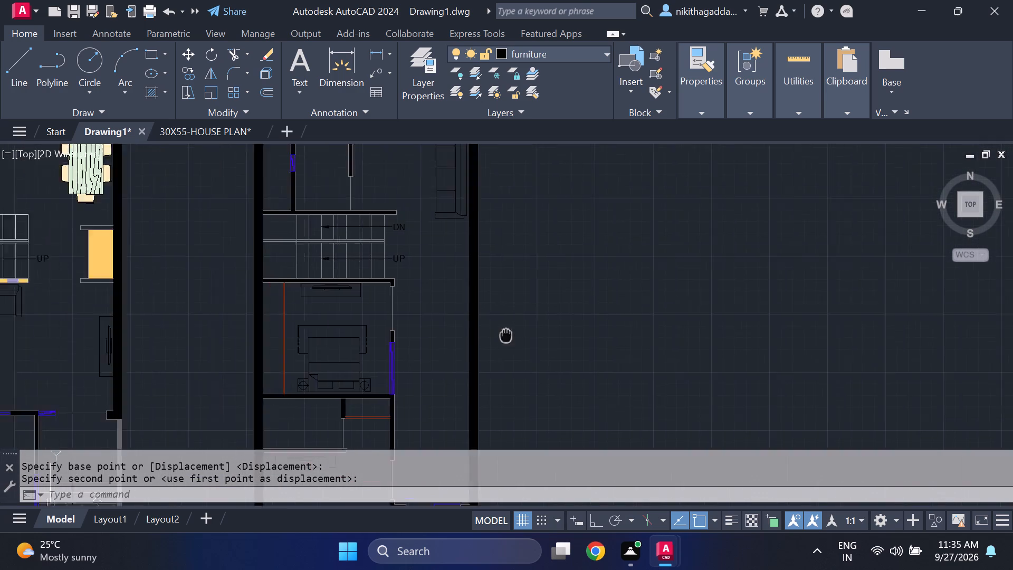
middle_click_drag(547, 343, 658, 340)
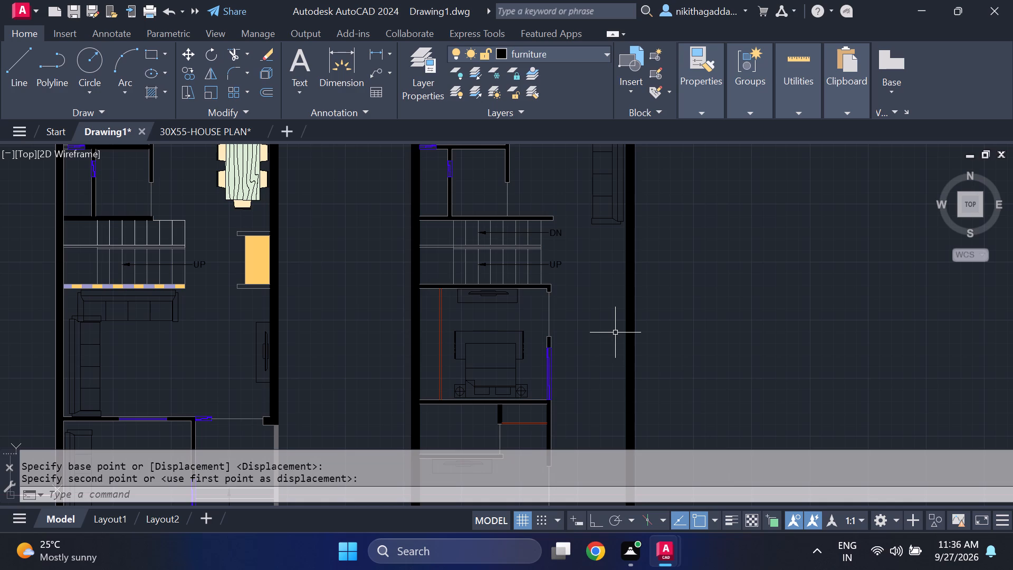
scroll(439, 263, "down", 4)
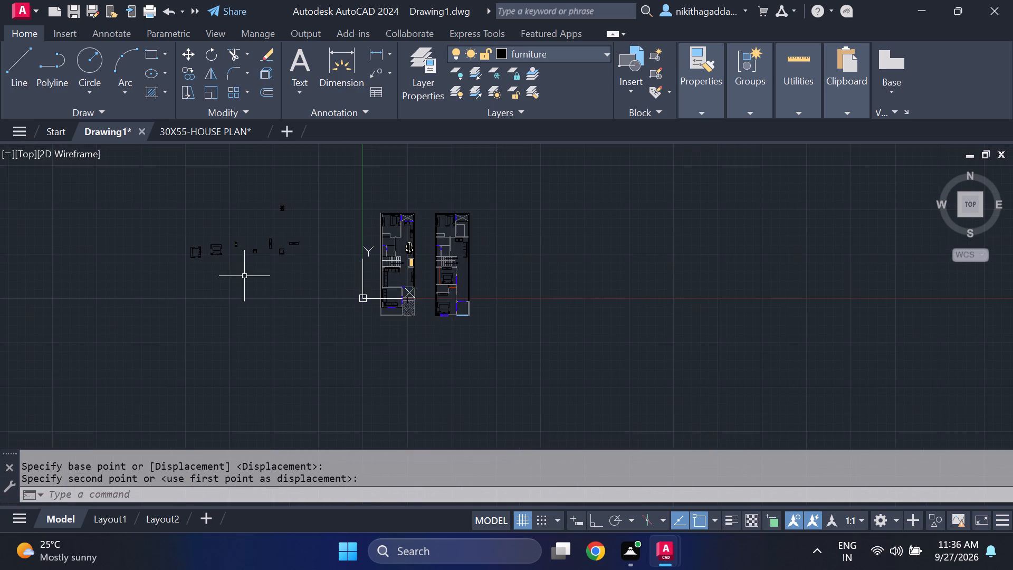
scroll(245, 248, "up", 6)
left_click(217, 217)
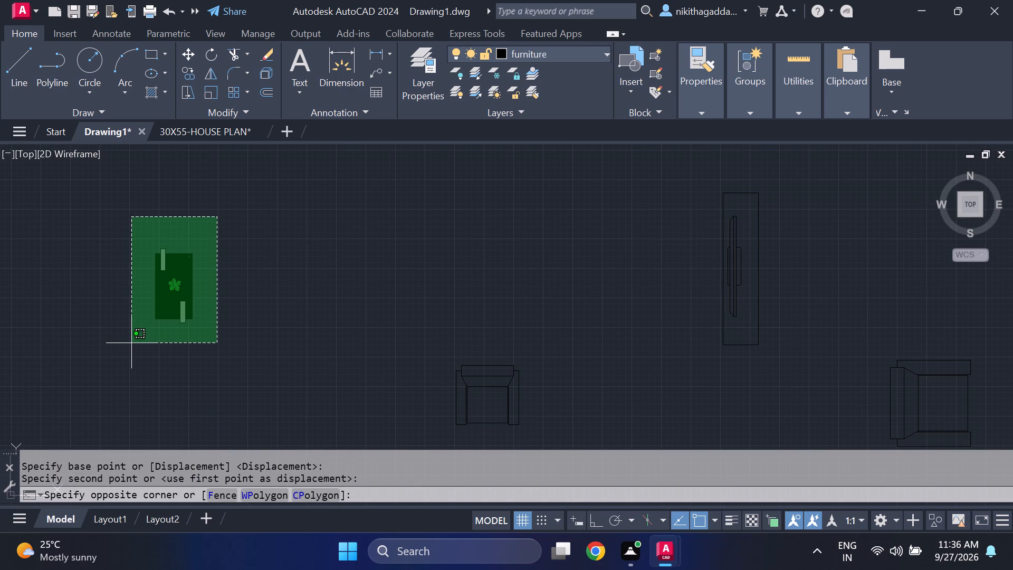
left_click(131, 343)
scroll(250, 308, "up", 1)
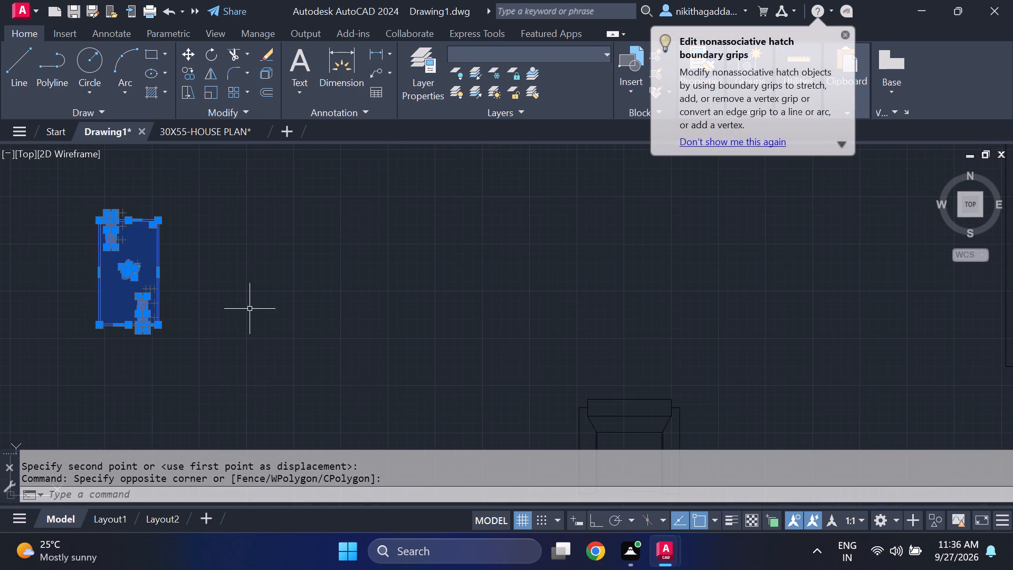
type("CO")
key("Return")
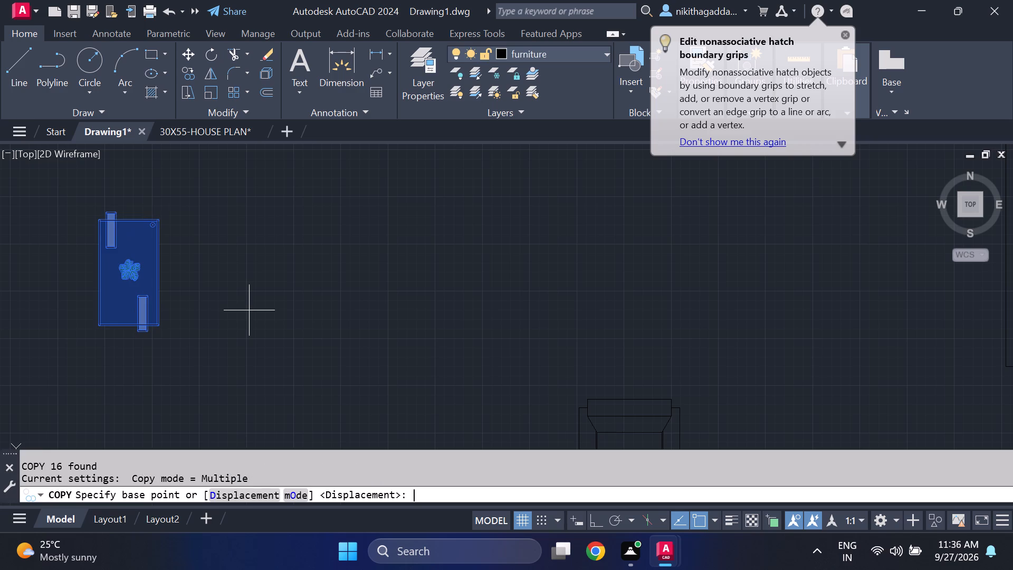
left_click(93, 330)
scroll(381, 336, "down", 4)
middle_click_drag(784, 333, 255, 266)
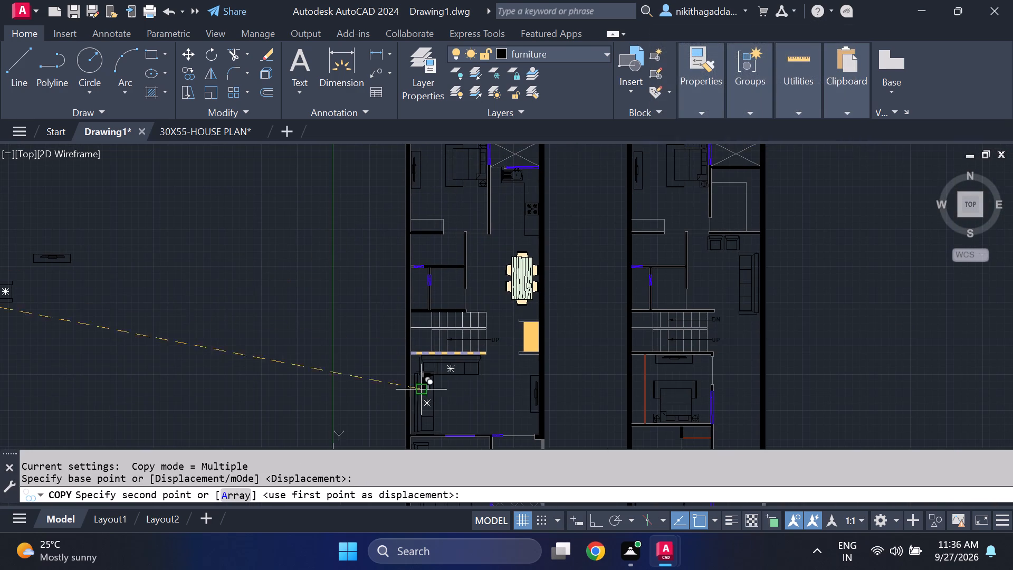
scroll(439, 402, "up", 3)
middle_click_drag(461, 423, 426, 314)
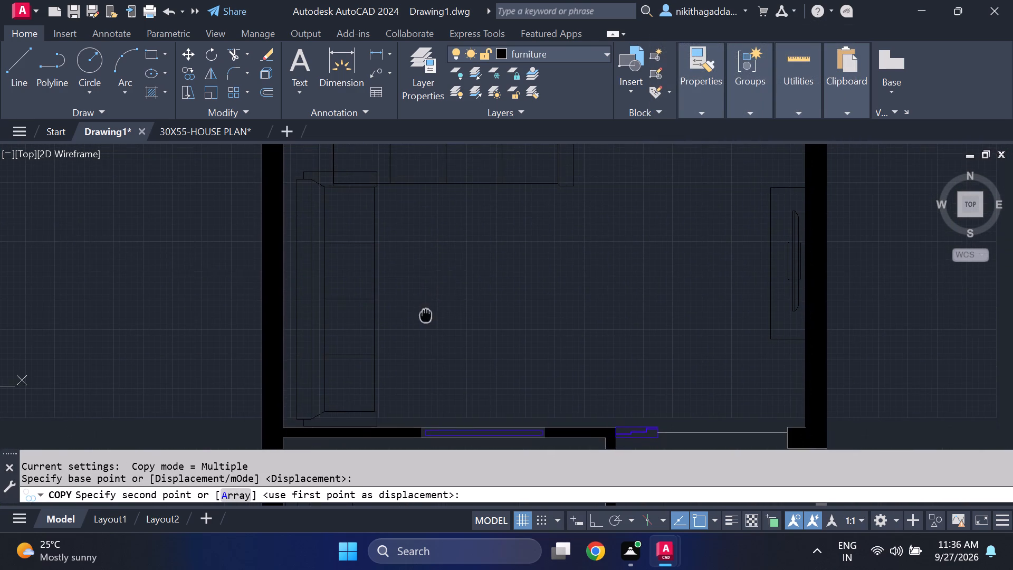
left_click(433, 341)
Place another copy of the coffee table in the right-hand plan's seating area, between the armchairs and the sofa, and finish copying.
scroll(638, 210, "down", 3)
middle_click_drag(655, 257, 500, 345)
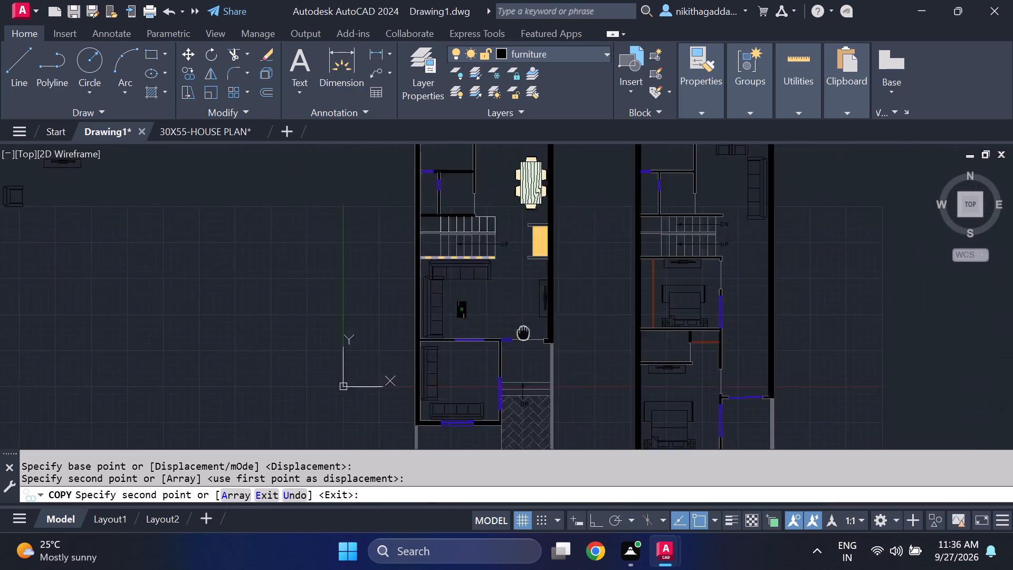
middle_click_drag(500, 345, 433, 385)
middle_click_drag(576, 256, 495, 358)
scroll(566, 350, "up", 3)
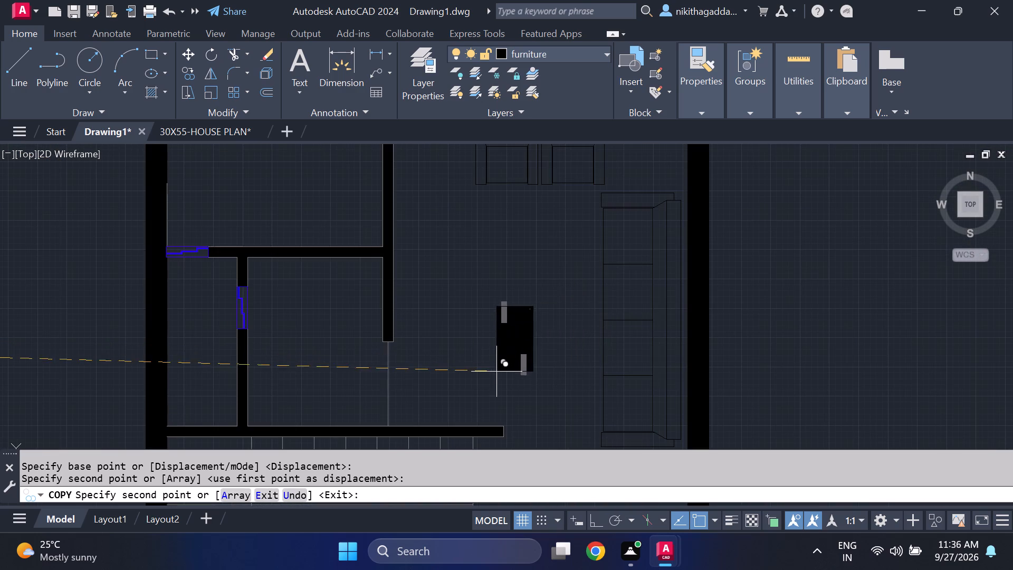
left_click(539, 295)
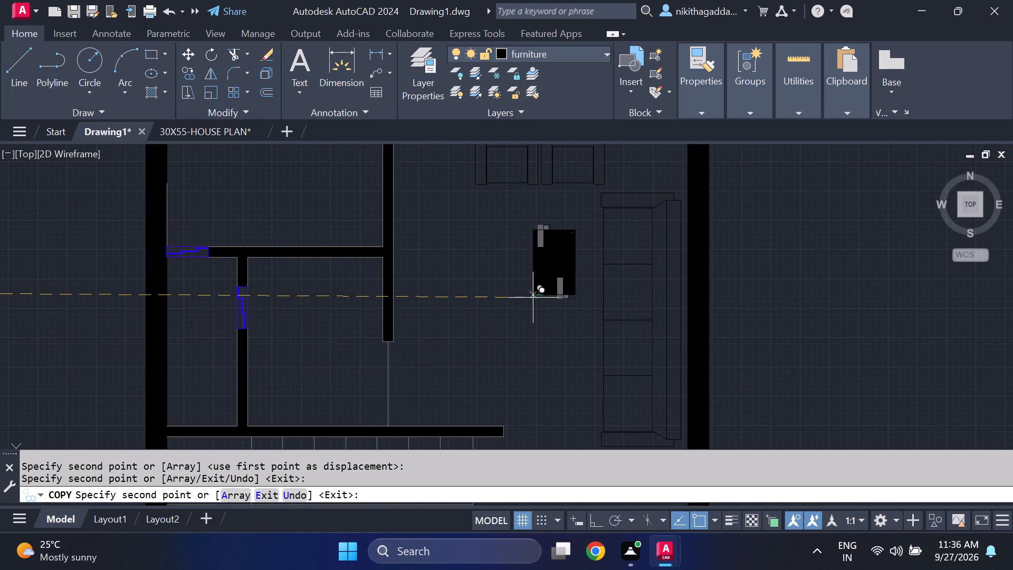
scroll(415, 352, "down", 3)
middle_click_drag(588, 378, 652, 212)
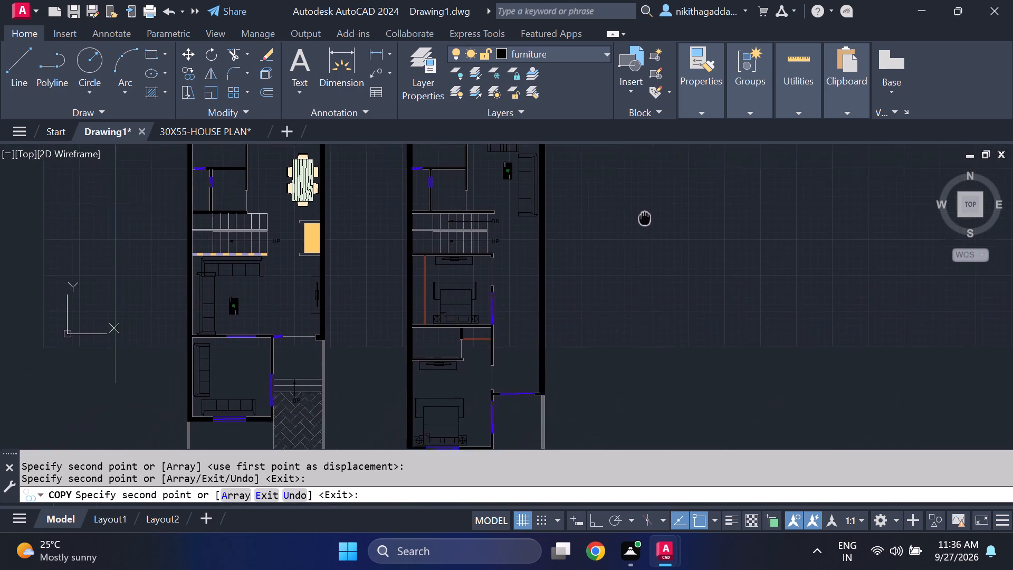
middle_click_drag(652, 212, 678, 198)
key("Escape")
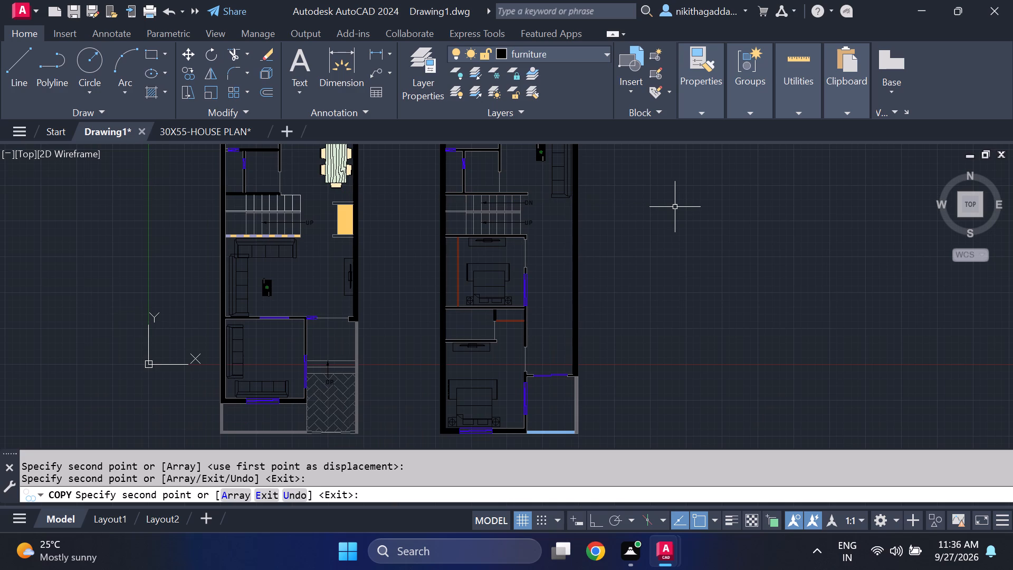
Examine the spare furniture outside the plans and the furniture layout of both floor plans.
middle_click_drag(639, 205, 686, 315)
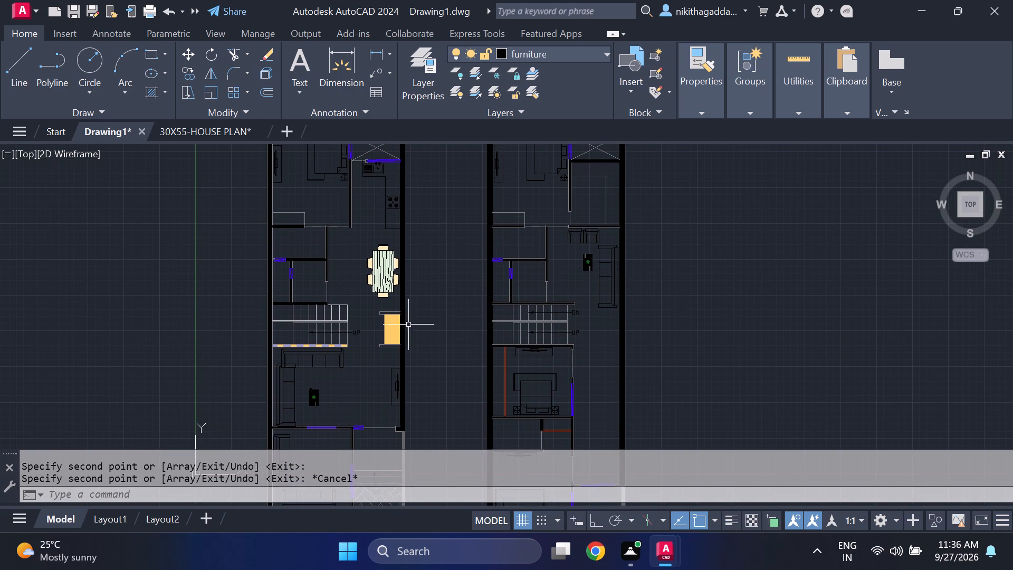
middle_click_drag(86, 313, 457, 316)
middle_click(465, 318)
middle_click_drag(63, 290, 166, 305)
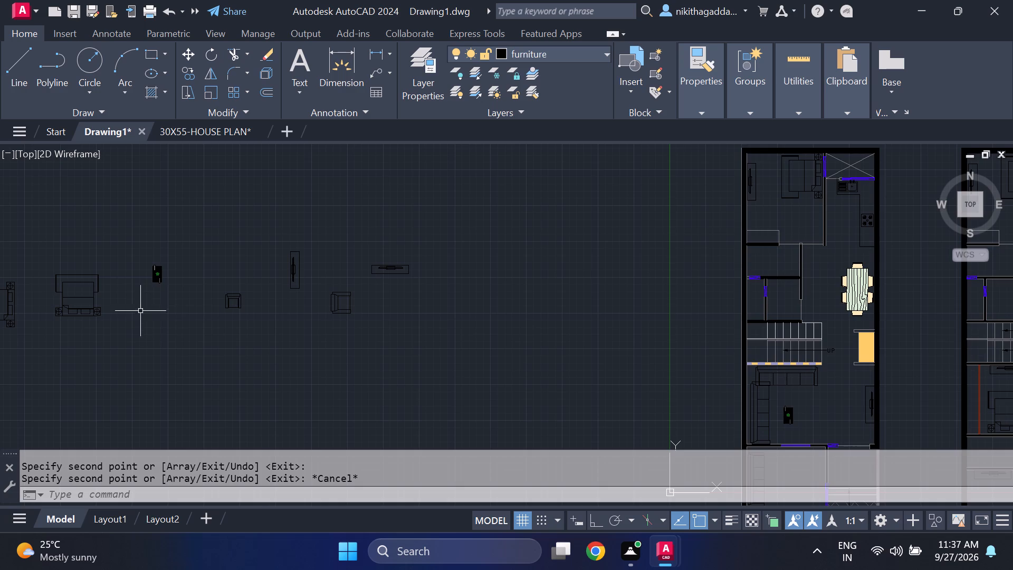
scroll(204, 311, "up", 1)
middle_click_drag(221, 314, 420, 297)
middle_click_drag(416, 294, 219, 275)
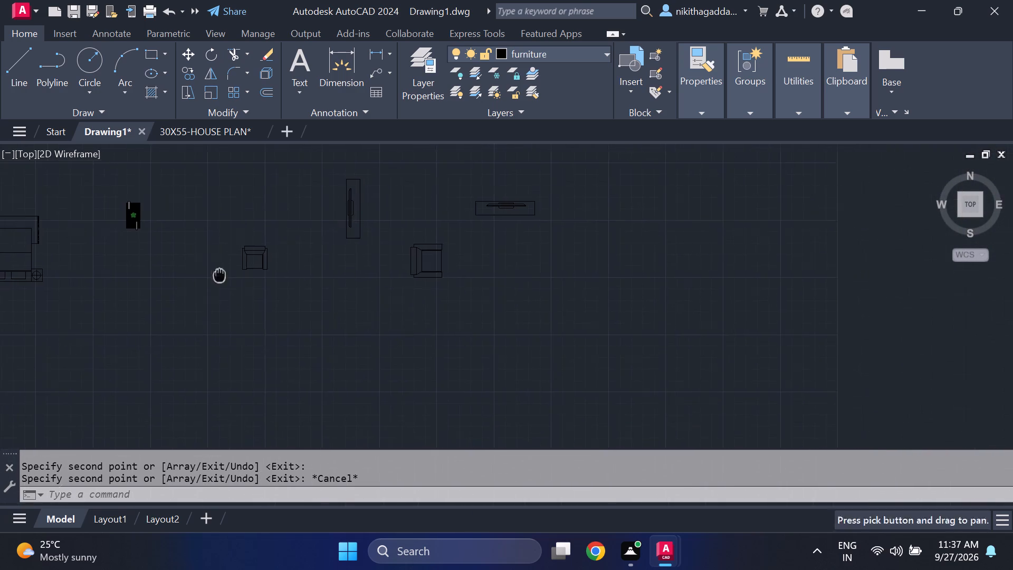
scroll(305, 273, "down", 3)
scroll(307, 278, "up", 2)
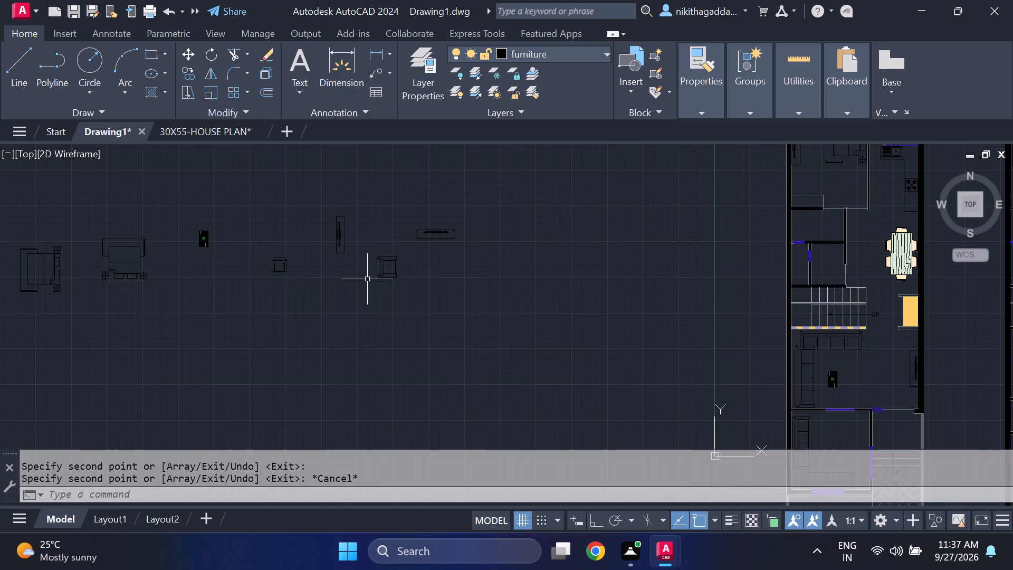
middle_click_drag(368, 279, 90, 306)
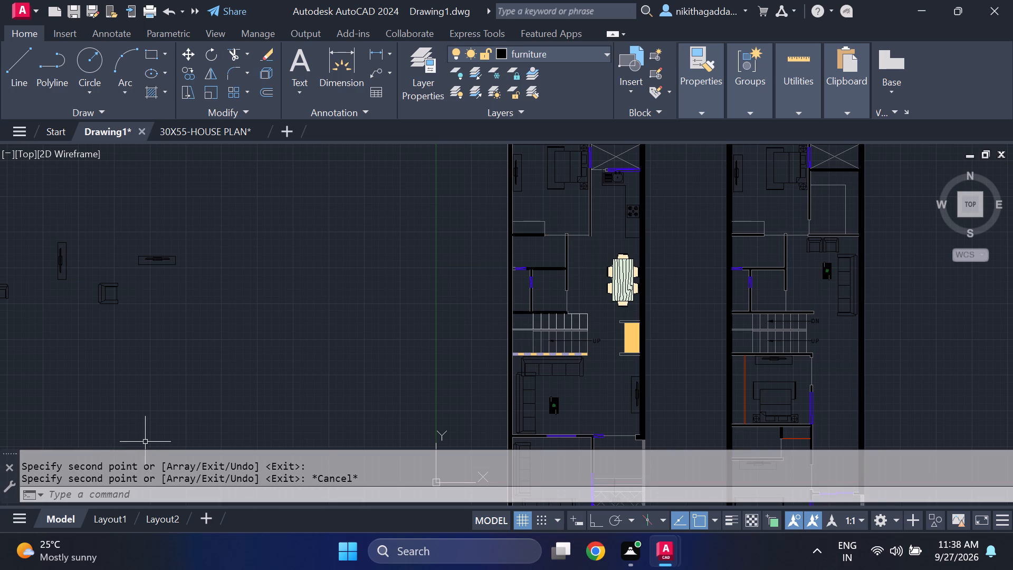
scroll(270, 399, "down", 1)
middle_click_drag(480, 410, 485, 343)
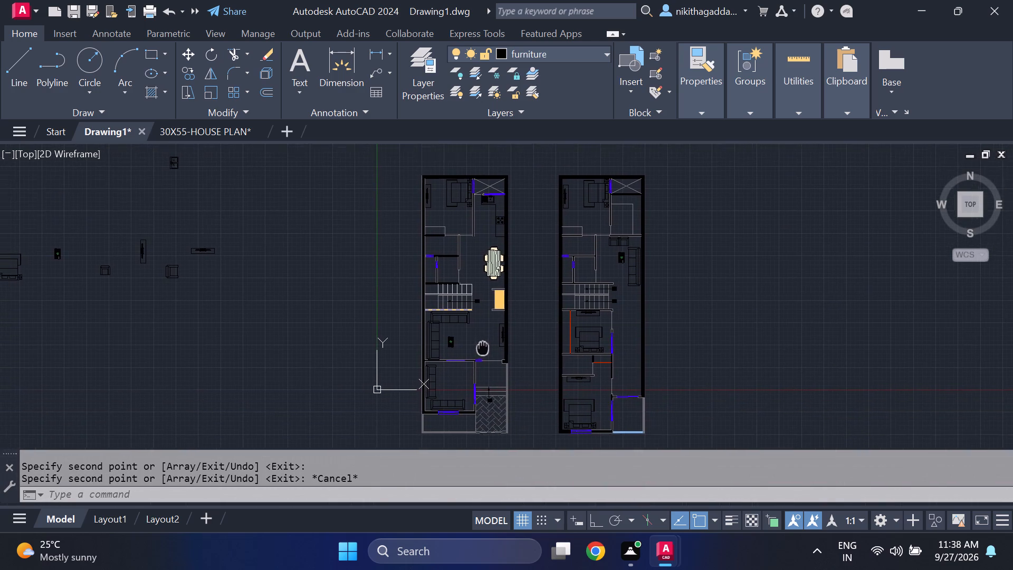
scroll(486, 341, "up", 1)
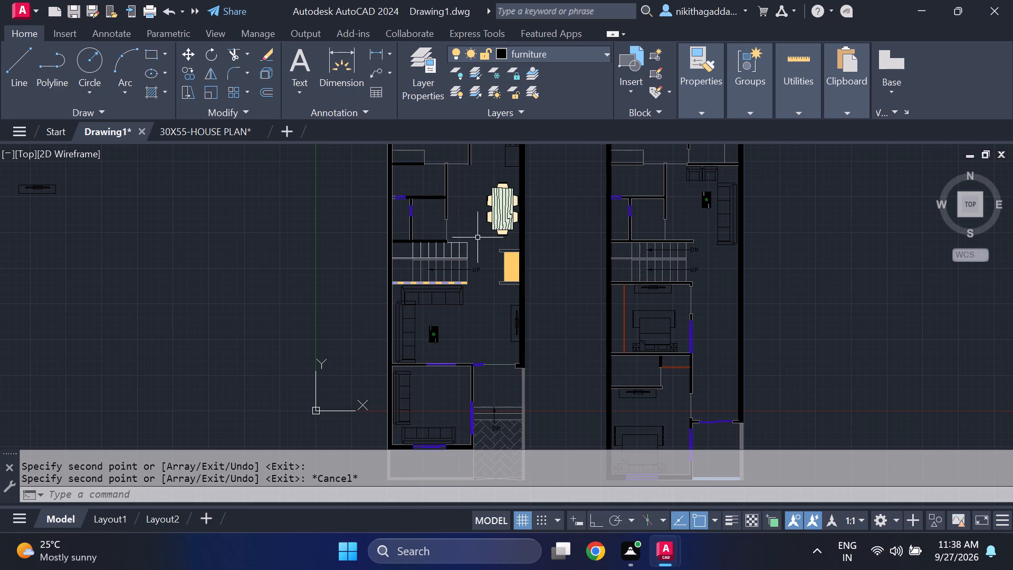
Rotate the larger spare armchair outside the plans about its seat centre to a diagonal orientation.
scroll(479, 226, "up", 1)
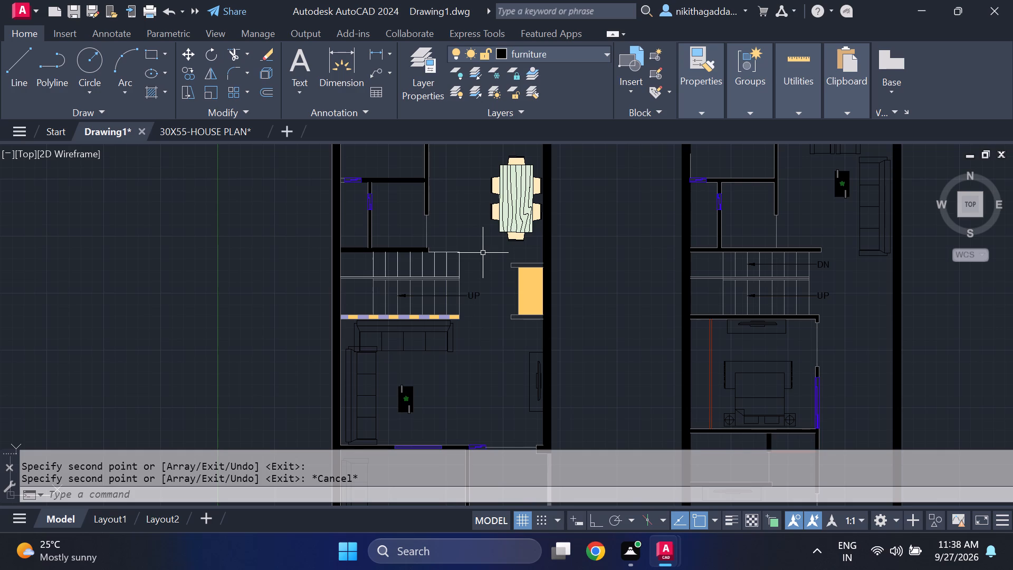
scroll(456, 282, "down", 1)
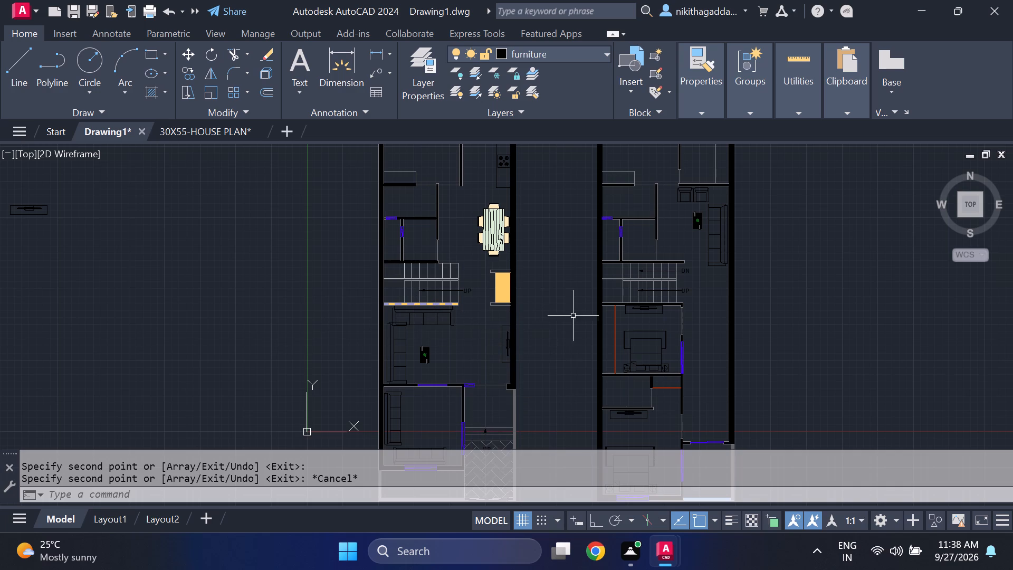
middle_click_drag(598, 308, 464, 256)
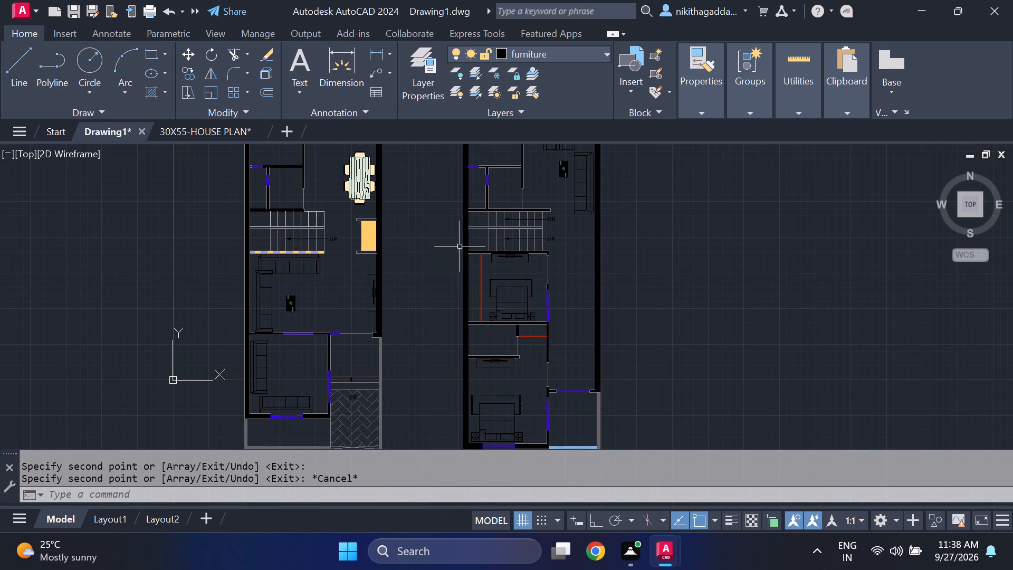
middle_click_drag(125, 281, 510, 291)
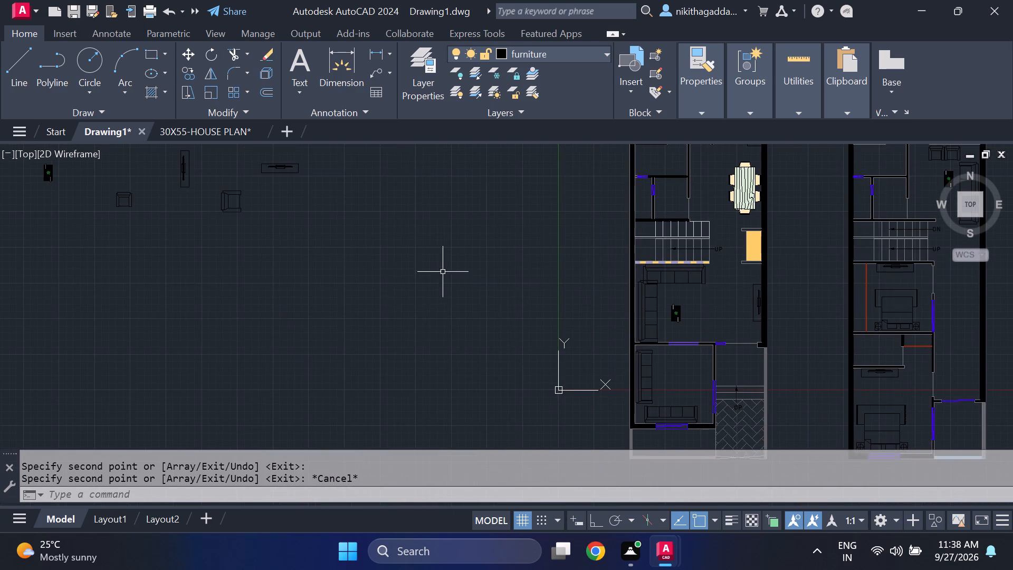
scroll(393, 264, "down", 1)
scroll(179, 206, "up", 2)
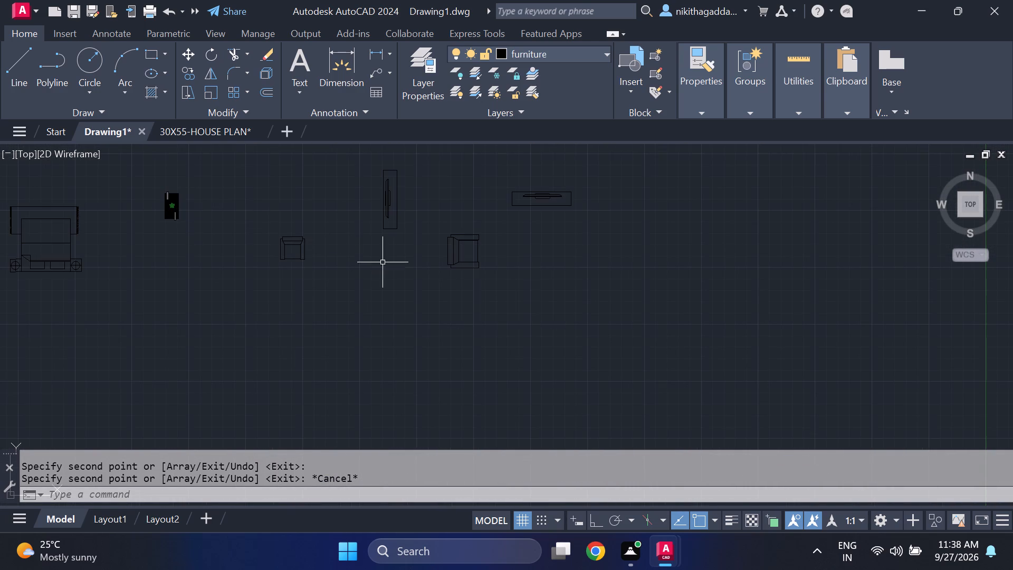
middle_click_drag(504, 259, 484, 243)
scroll(483, 240, "up", 1)
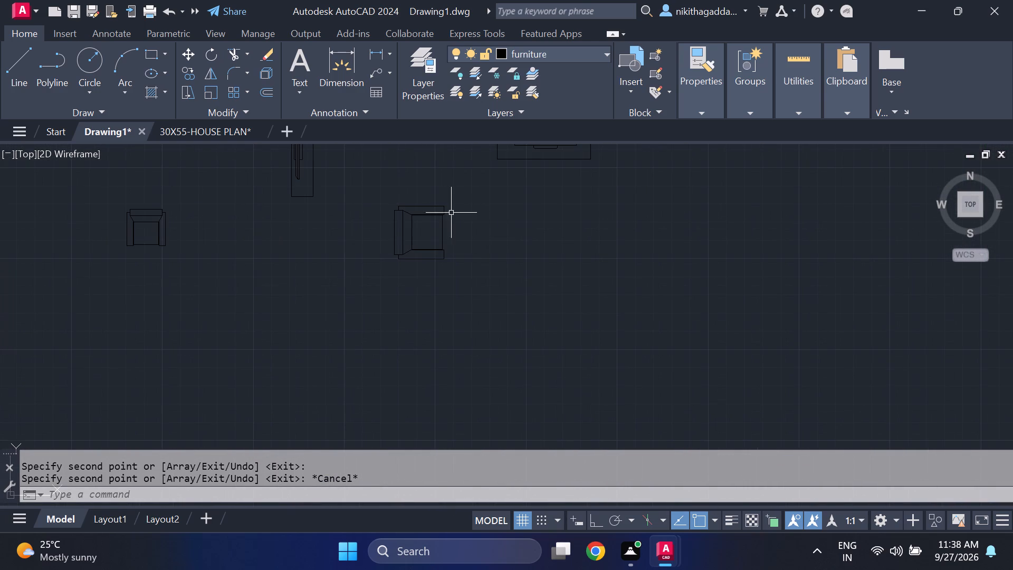
left_click(454, 191)
left_click(380, 272)
type("RO")
key("Return")
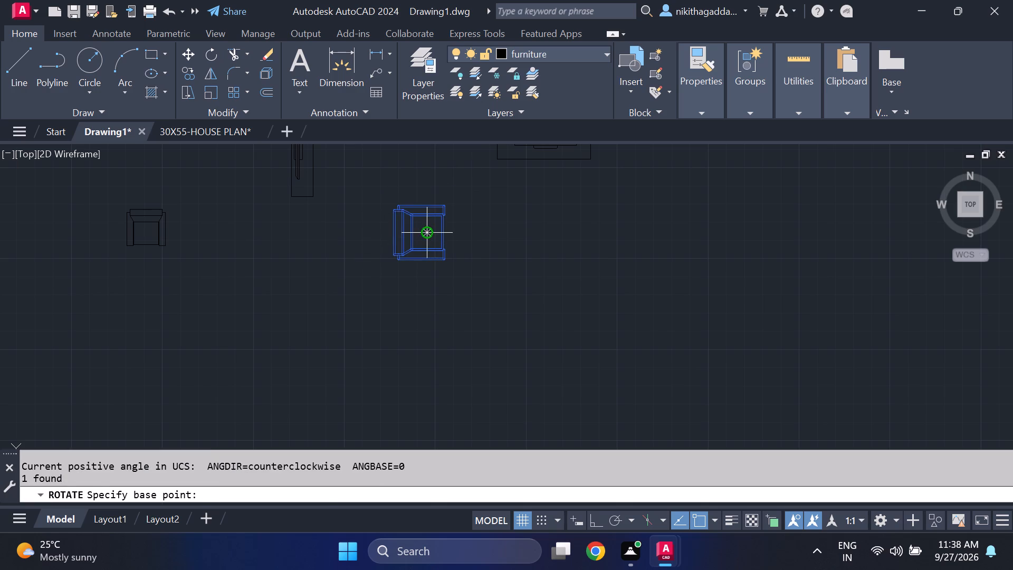
left_click(424, 230)
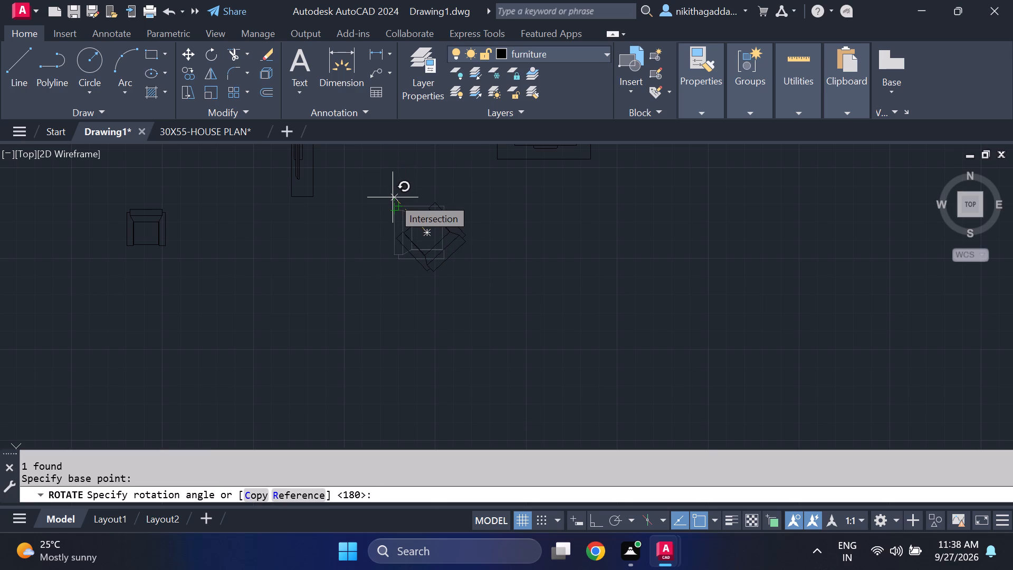
left_click(393, 197)
Move the rotated armchair into the left-hand plan's living room, diagonally beside the coffee table near the lower wall.
left_click(467, 195)
left_click(350, 306)
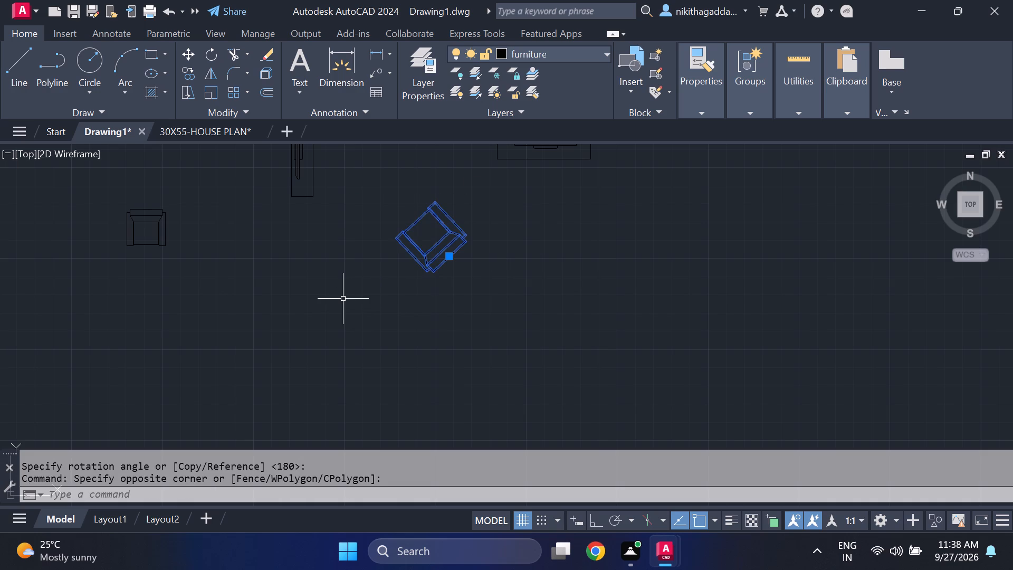
key("m")
key("Return")
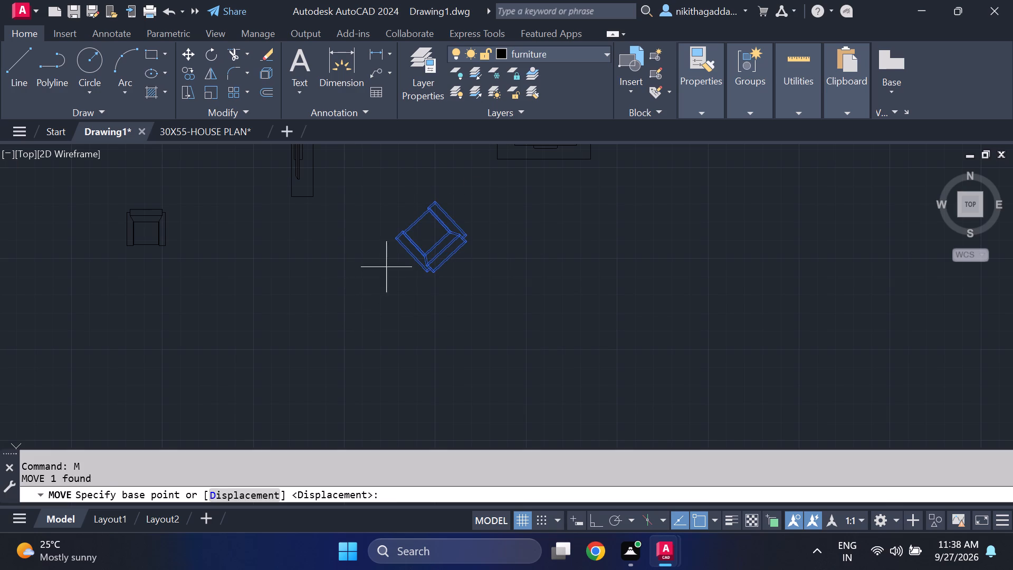
left_click(424, 236)
scroll(837, 328, "down", 2)
middle_click_drag(834, 328, 311, 263)
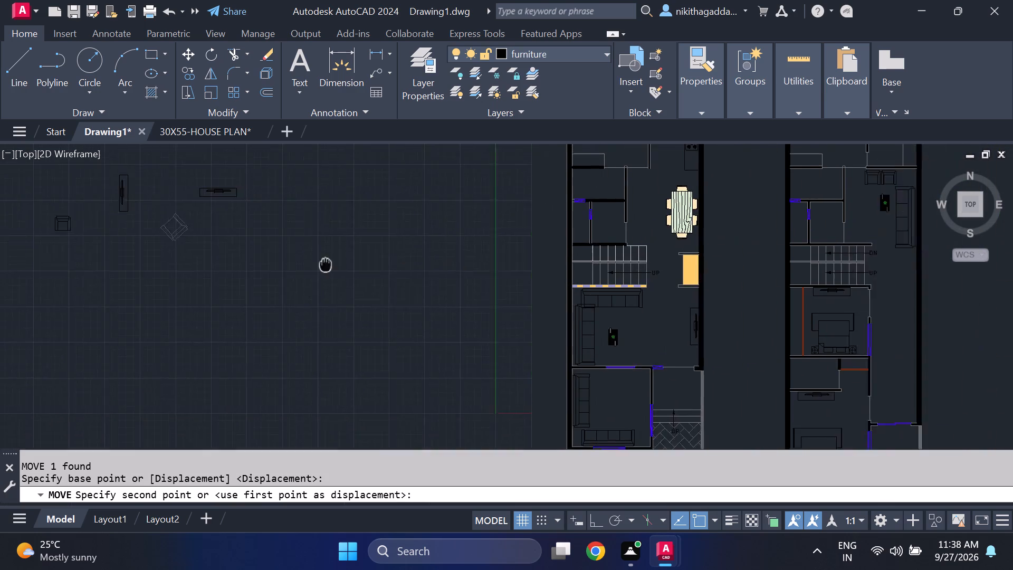
middle_click_drag(311, 263, 284, 264)
scroll(592, 364, "up", 2)
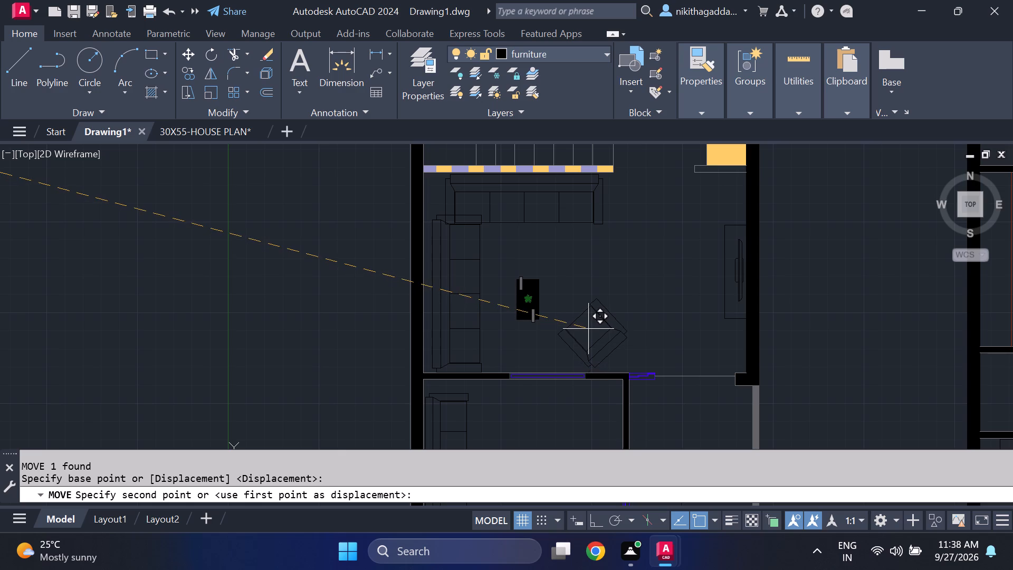
left_click(589, 326)
Examine the furniture layout of both floor plans and the remaining spare furniture outside them.
scroll(489, 334, "down", 2)
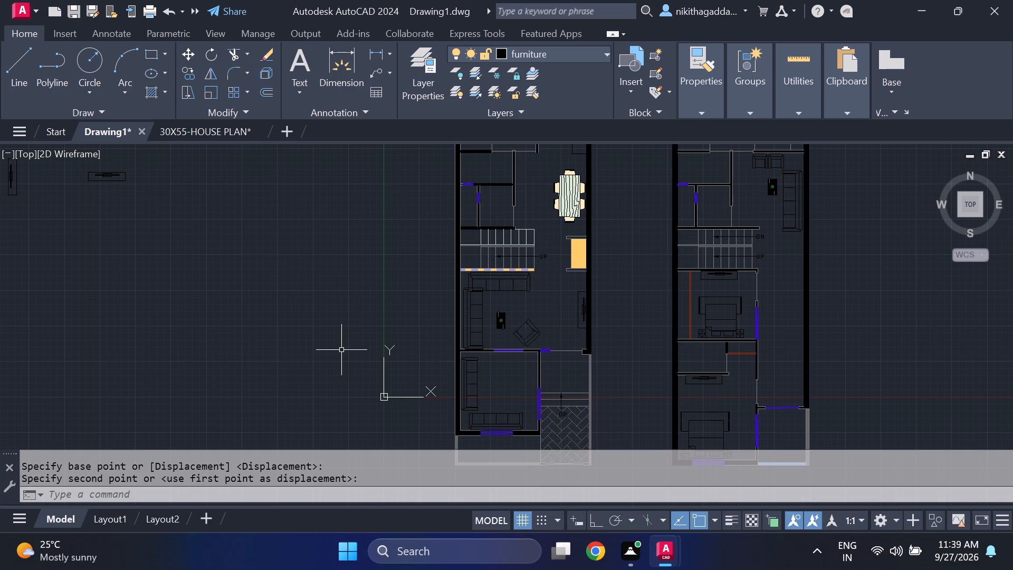
scroll(314, 351, "down", 1)
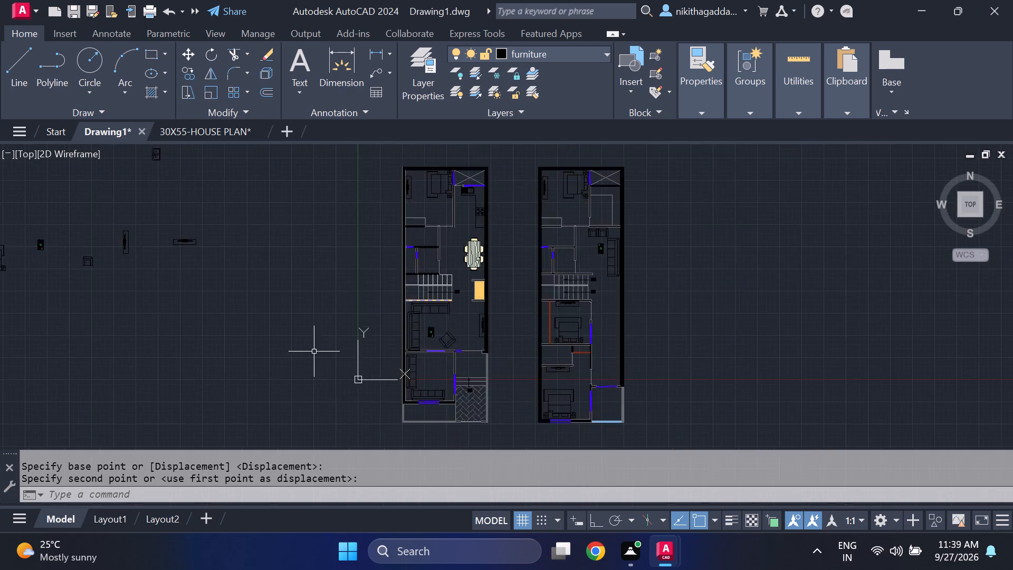
scroll(314, 351, "down", 1)
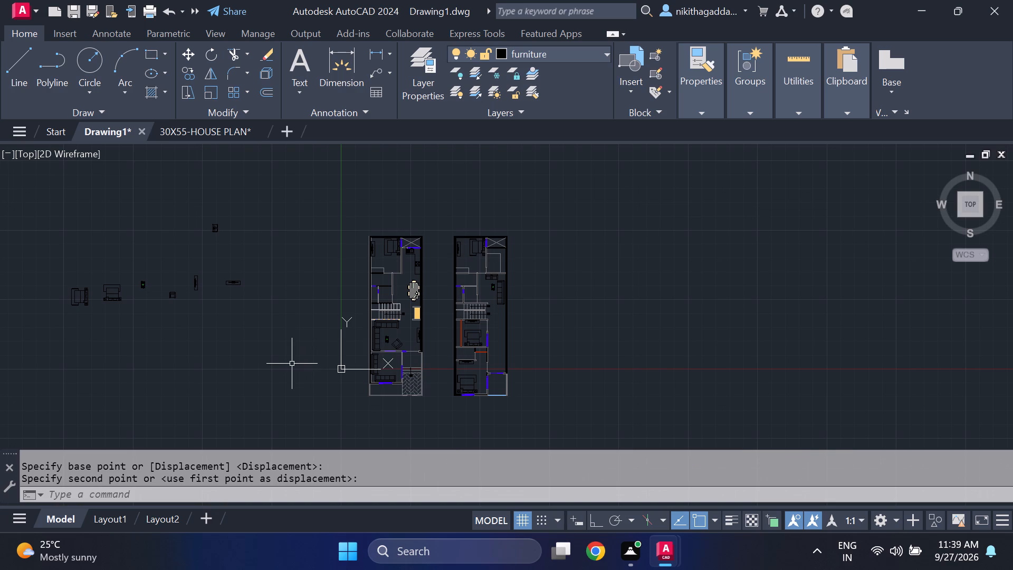
scroll(388, 383, "up", 1)
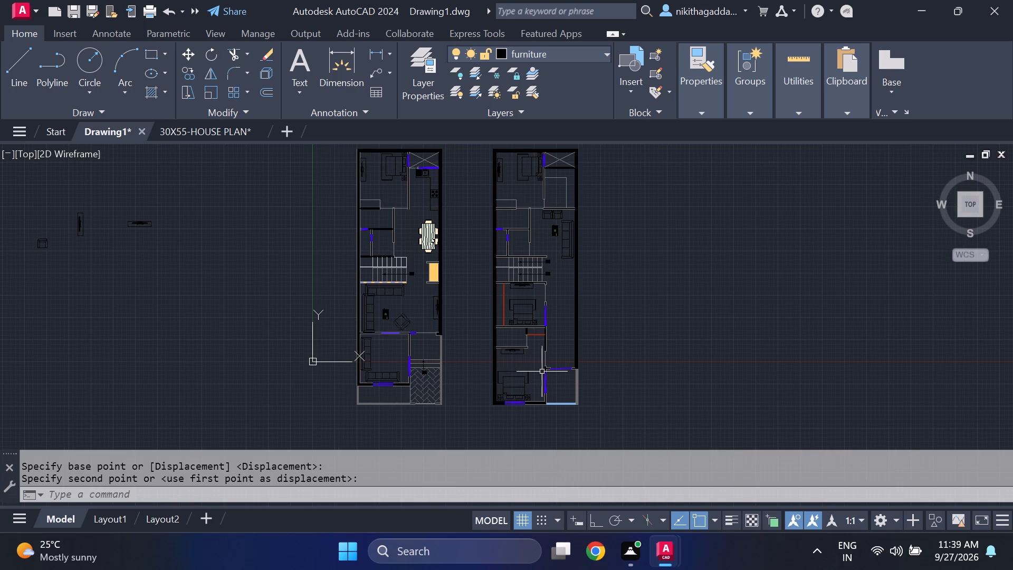
middle_click_drag(539, 373, 540, 352)
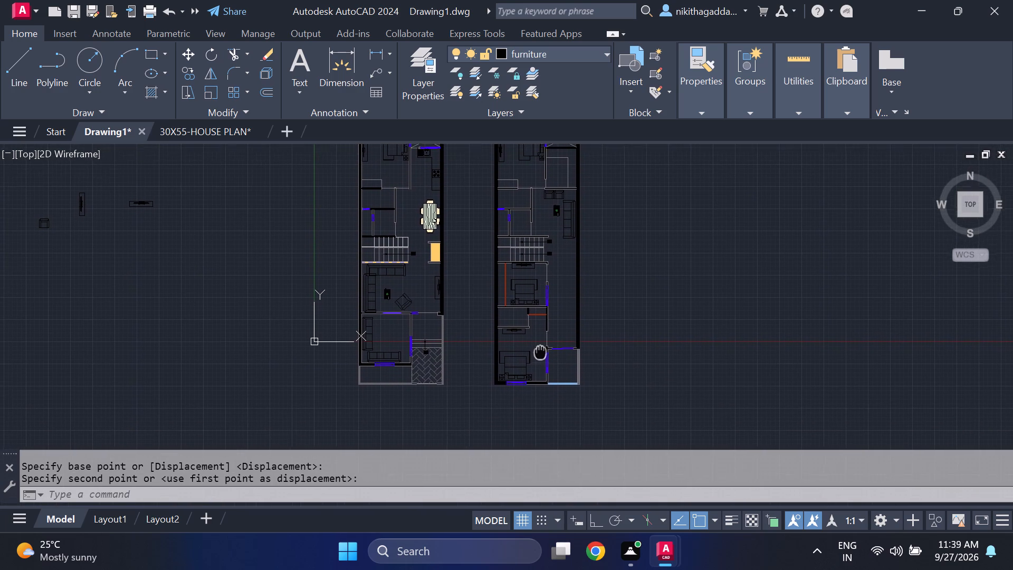
middle_click_drag(540, 352, 544, 355)
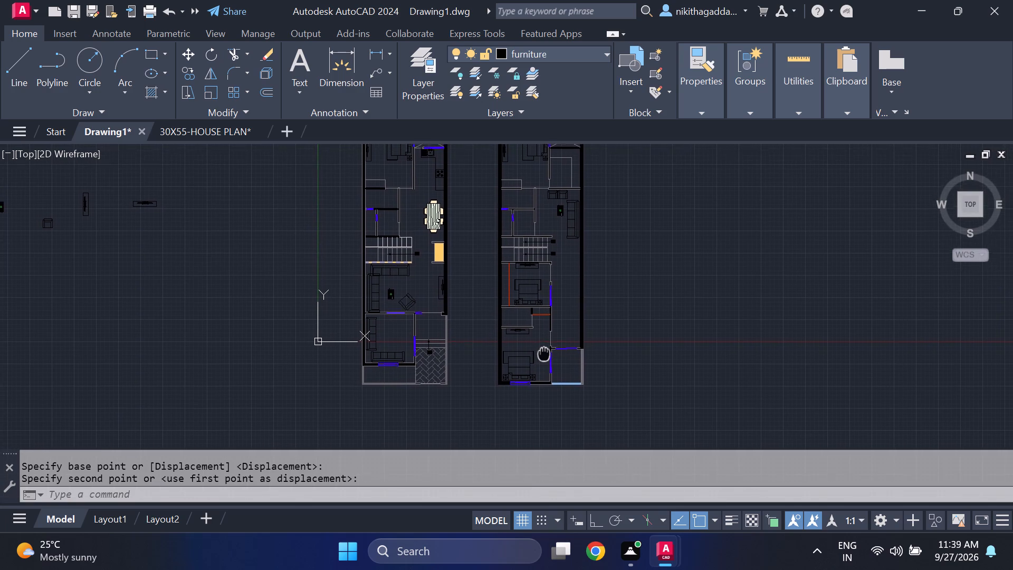
middle_click_drag(544, 355, 563, 390)
middle_click(575, 369)
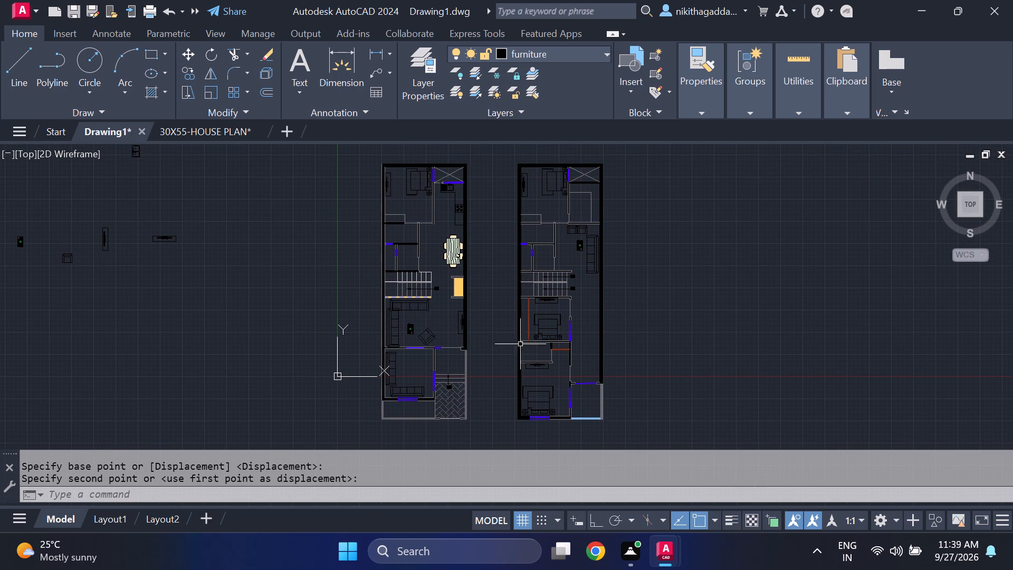
middle_click_drag(409, 311, 498, 310)
middle_click_drag(552, 303, 552, 305)
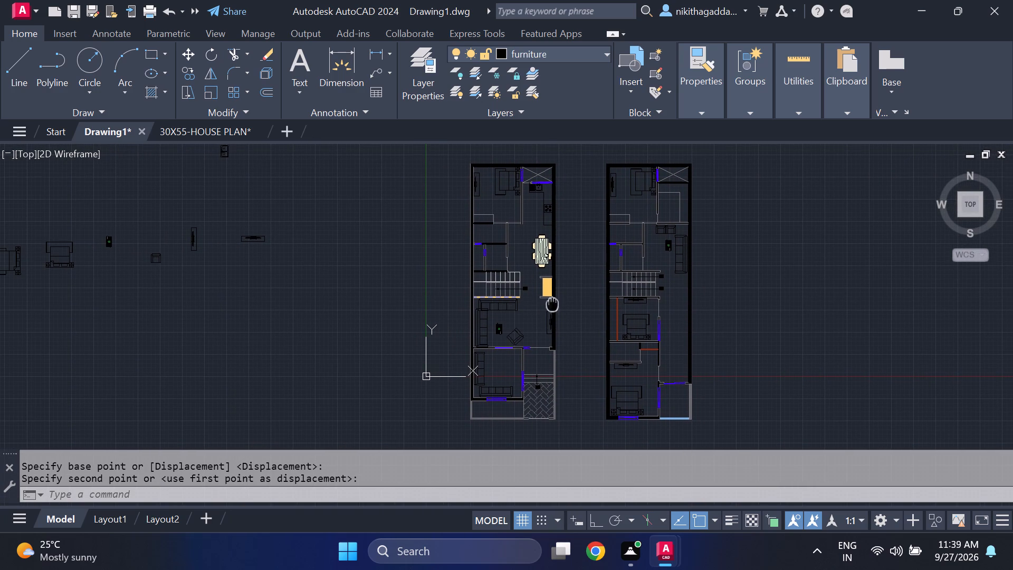
middle_click_drag(552, 305, 558, 342)
scroll(558, 342, "up", 3)
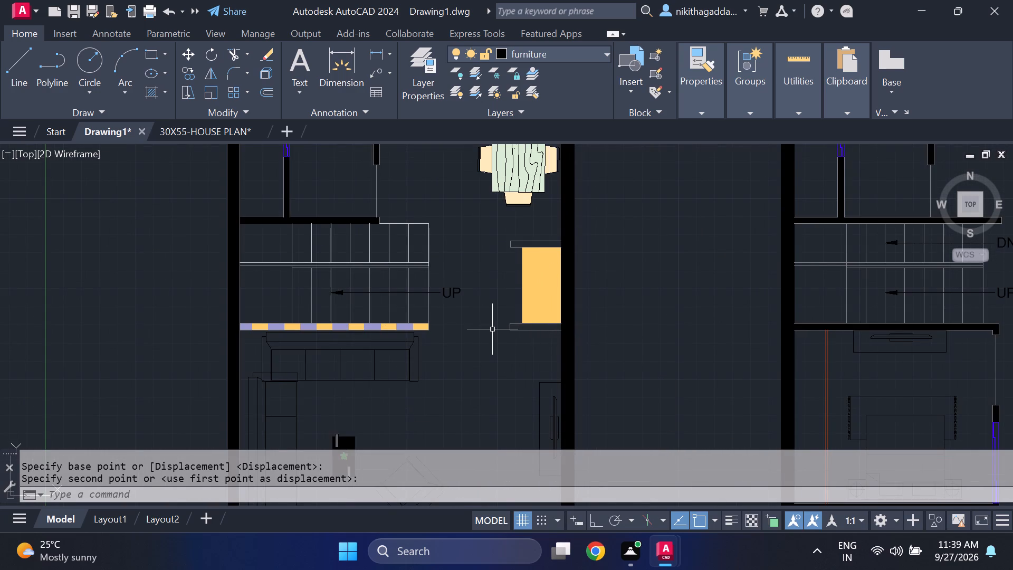
scroll(464, 327, "down", 2)
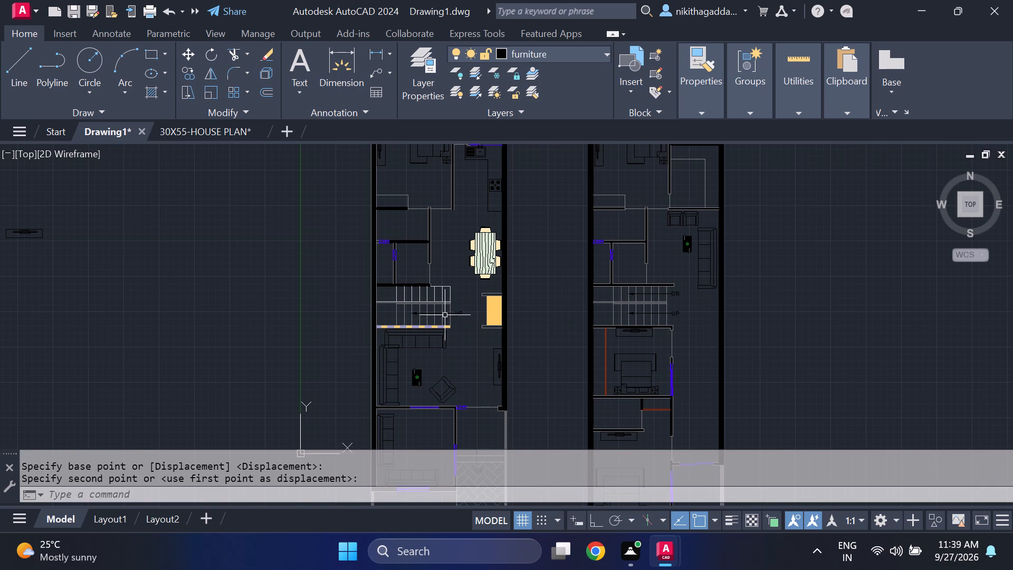
Copy the left-hand plan's living room coffee table into the room below, in front of the vertical sofa, and finish copying.
scroll(397, 305, "up", 1)
middle_click_drag(416, 363, 412, 351)
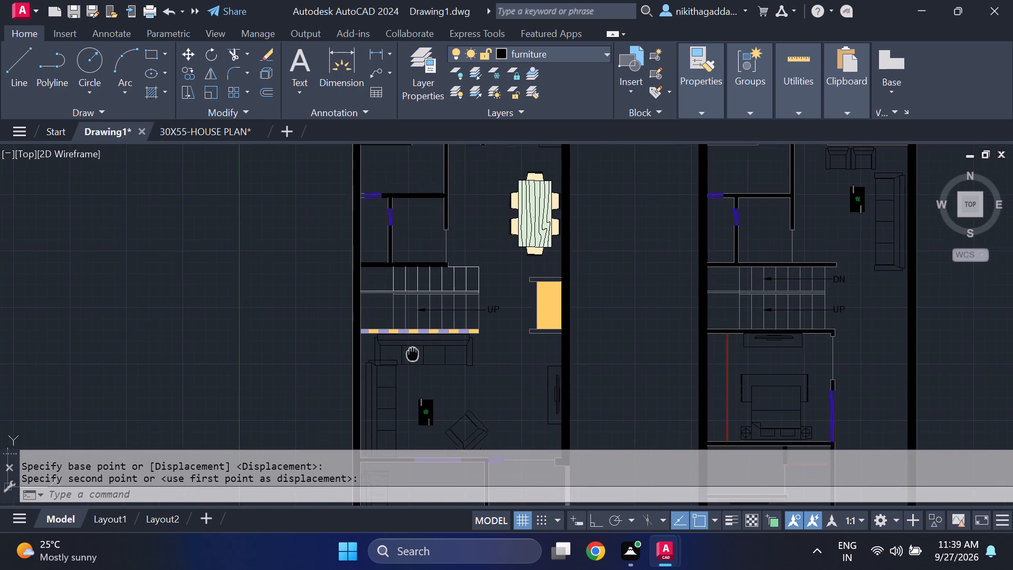
middle_click_drag(412, 351, 400, 278)
middle_click(398, 275)
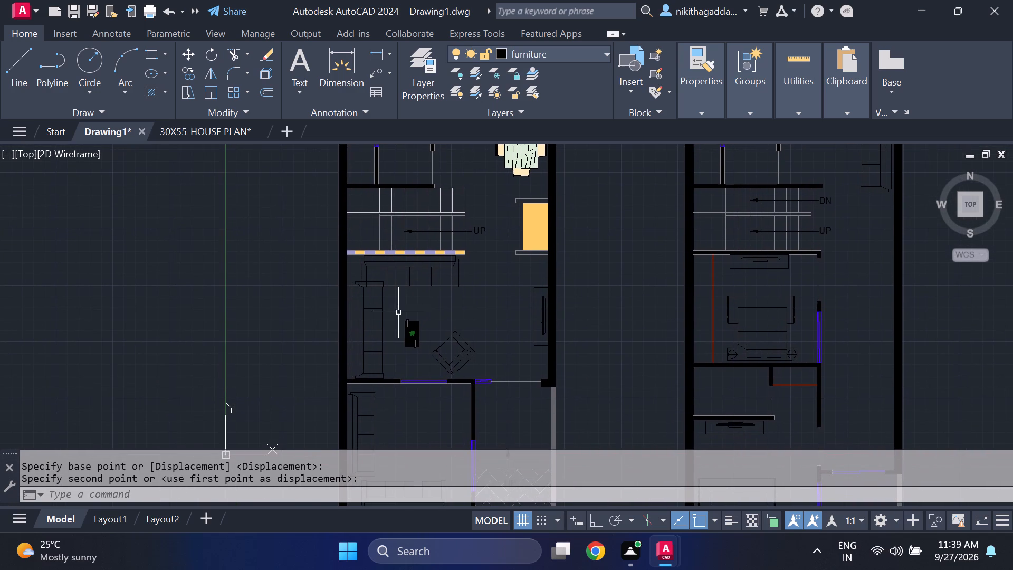
middle_click_drag(413, 364, 414, 322)
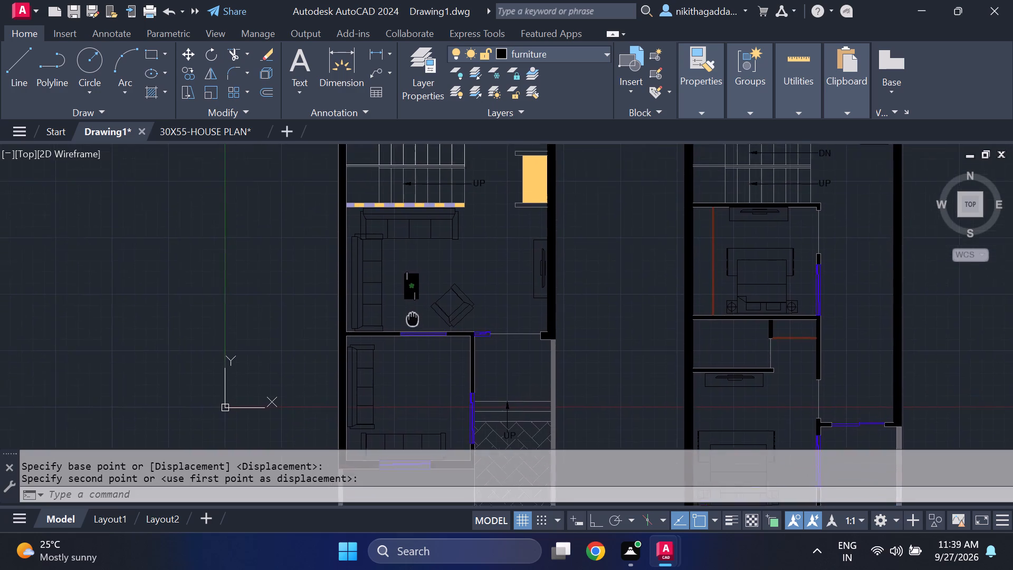
middle_click_drag(414, 322, 421, 312)
middle_click_drag(428, 273, 426, 234)
left_click(431, 214)
left_click(400, 269)
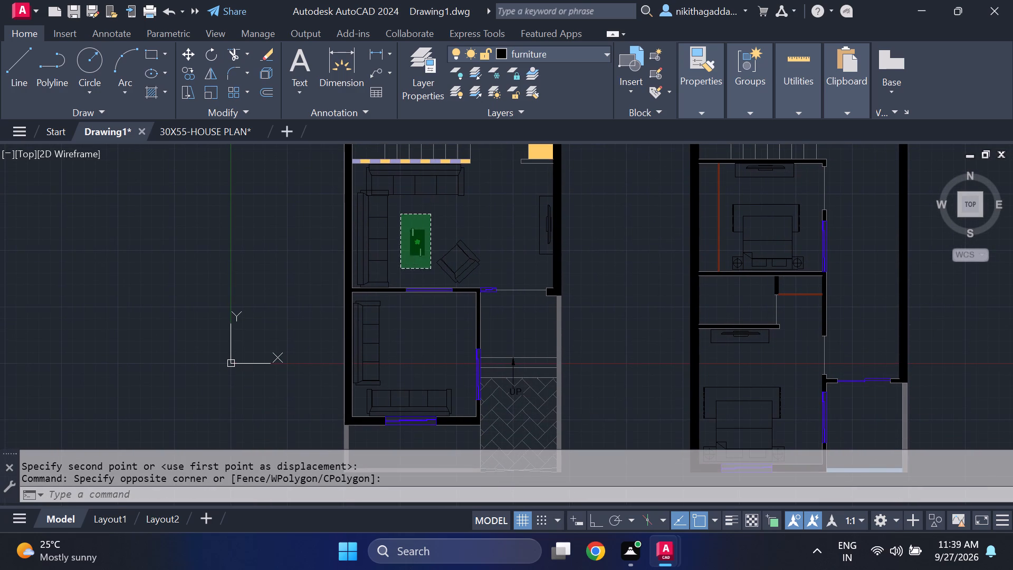
type("CO")
key("Return")
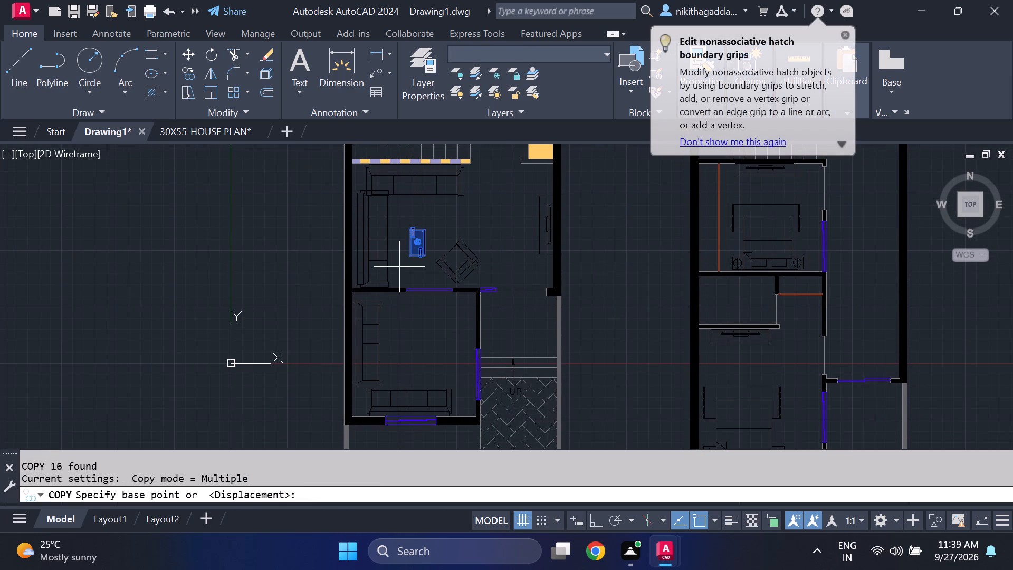
left_click(424, 227)
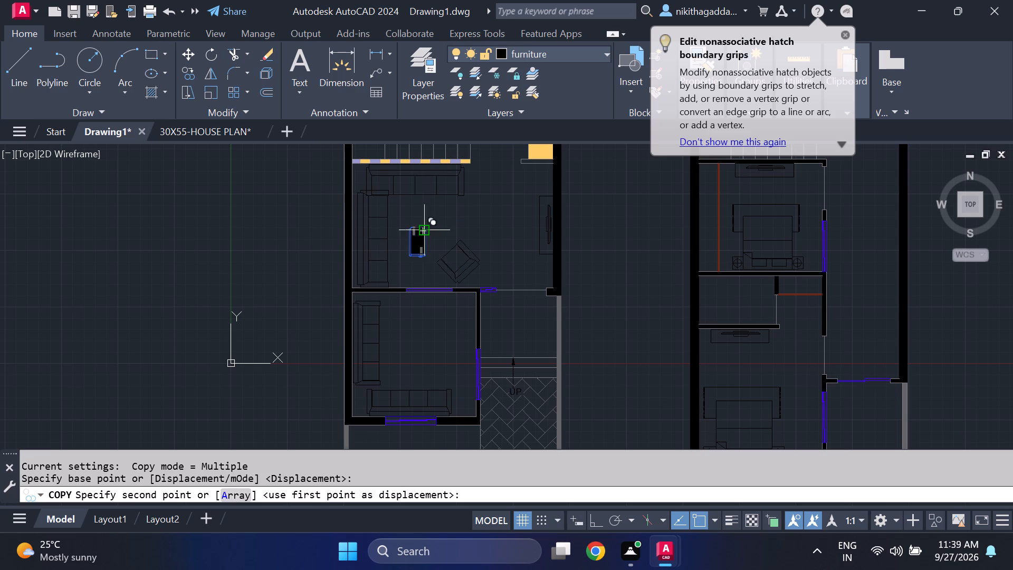
left_click(409, 337)
scroll(632, 227, "down", 1)
key("Escape")
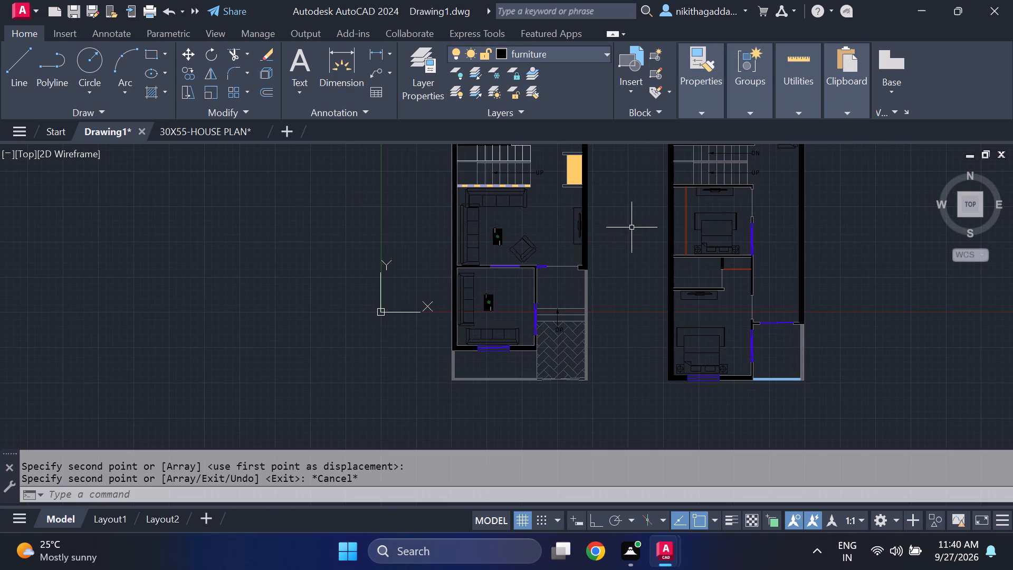
Examine both furnished floor plans and the spare furniture pieces lying outside them.
scroll(582, 204, "down", 3)
scroll(442, 231, "up", 2)
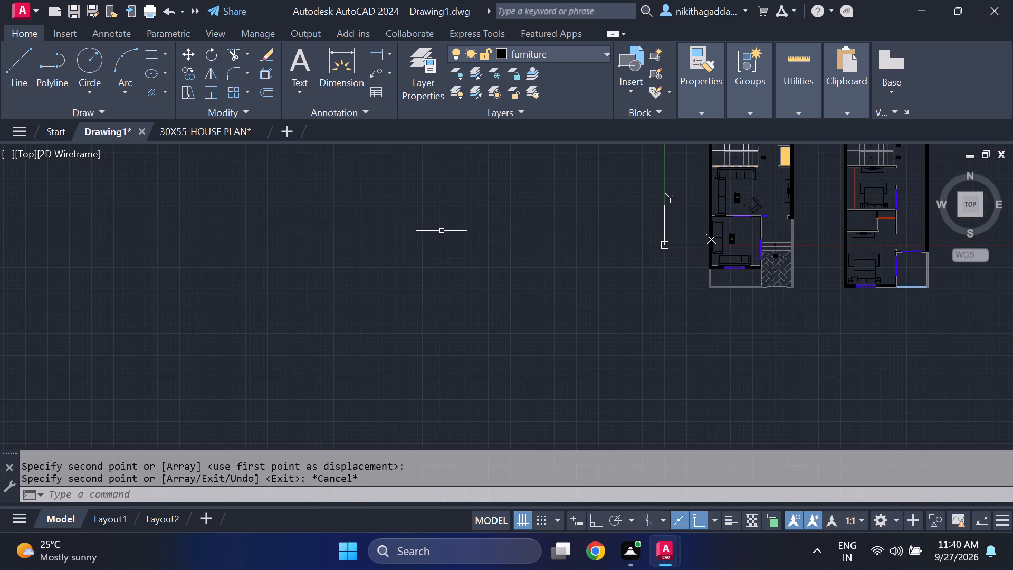
middle_click_drag(438, 244, 404, 383)
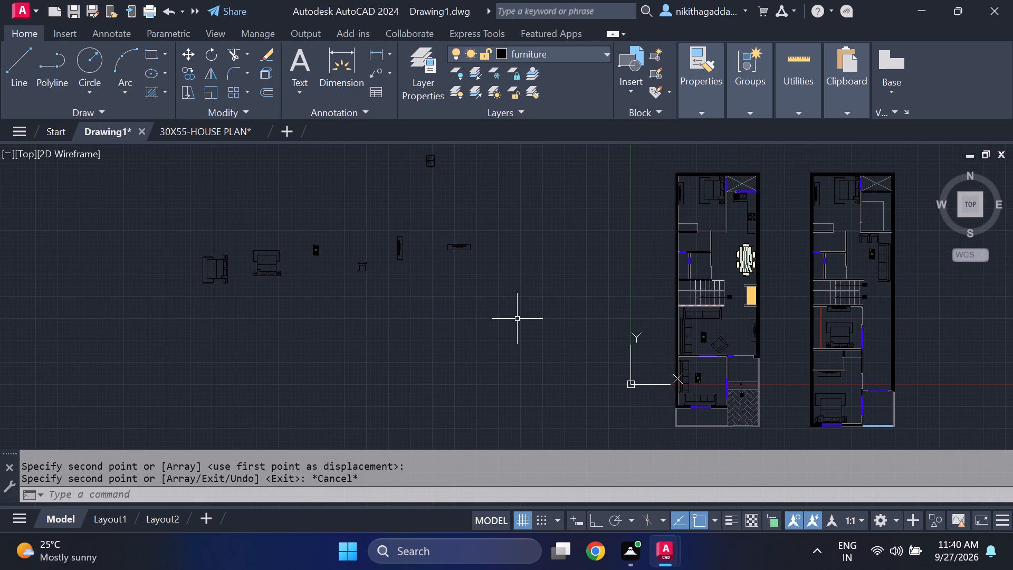
middle_click_drag(506, 317, 400, 331)
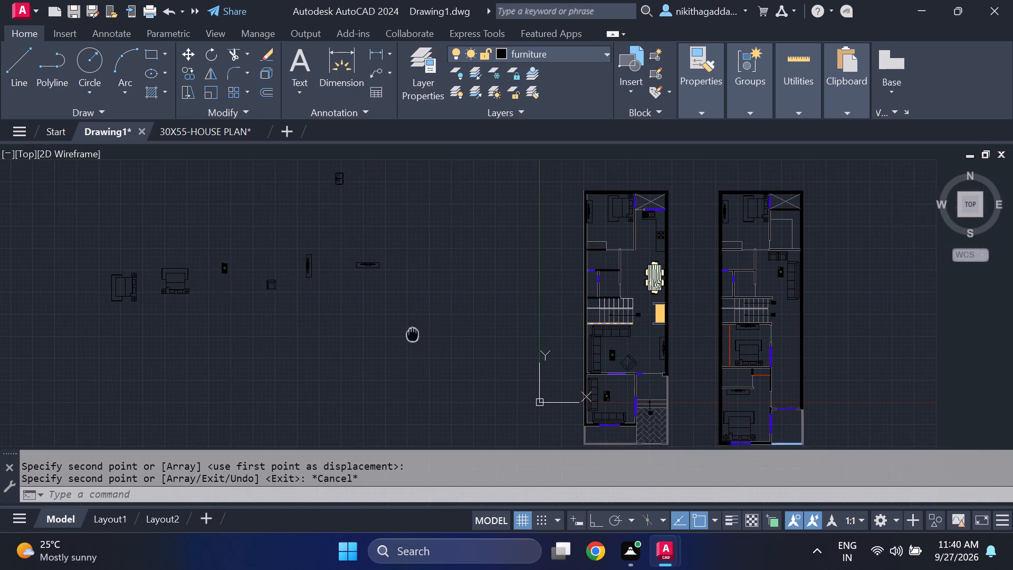
middle_click_drag(400, 331, 326, 310)
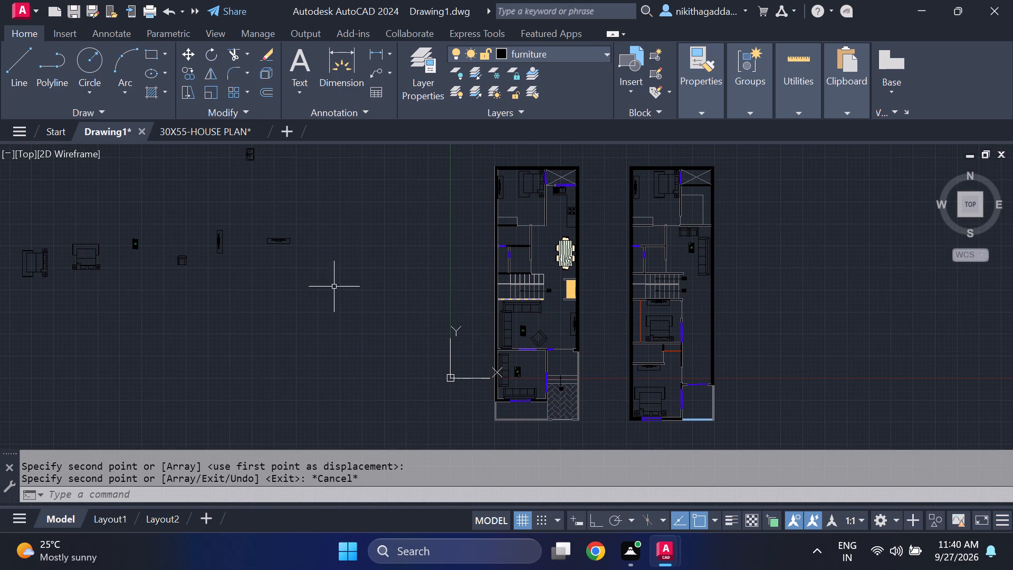
scroll(298, 275, "down", 1)
scroll(204, 241, "up", 2)
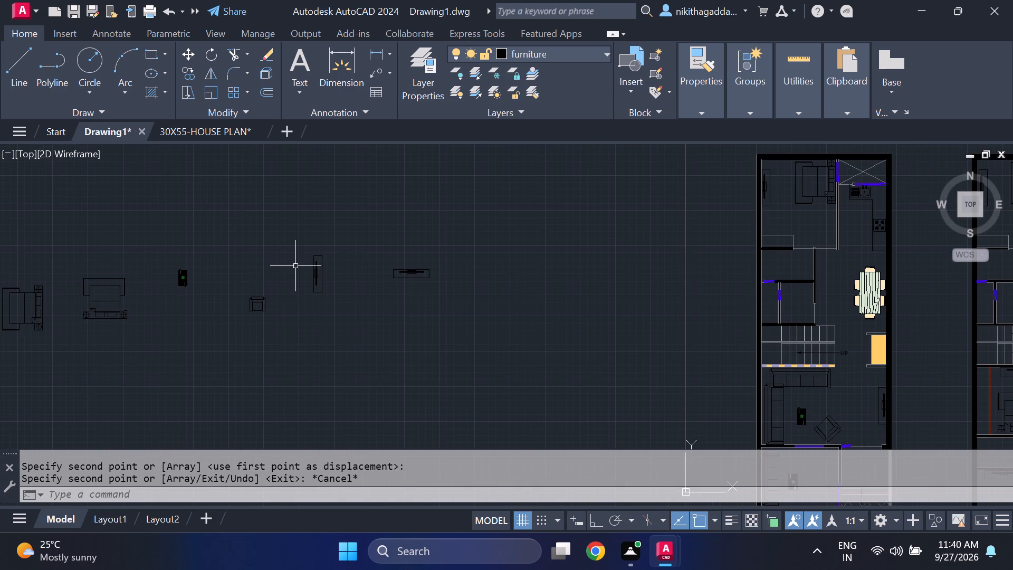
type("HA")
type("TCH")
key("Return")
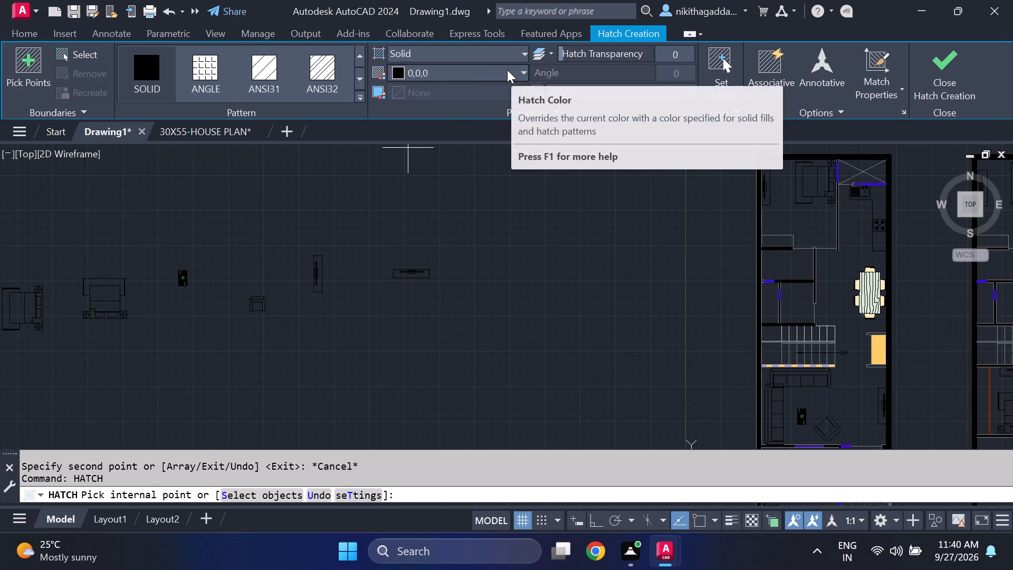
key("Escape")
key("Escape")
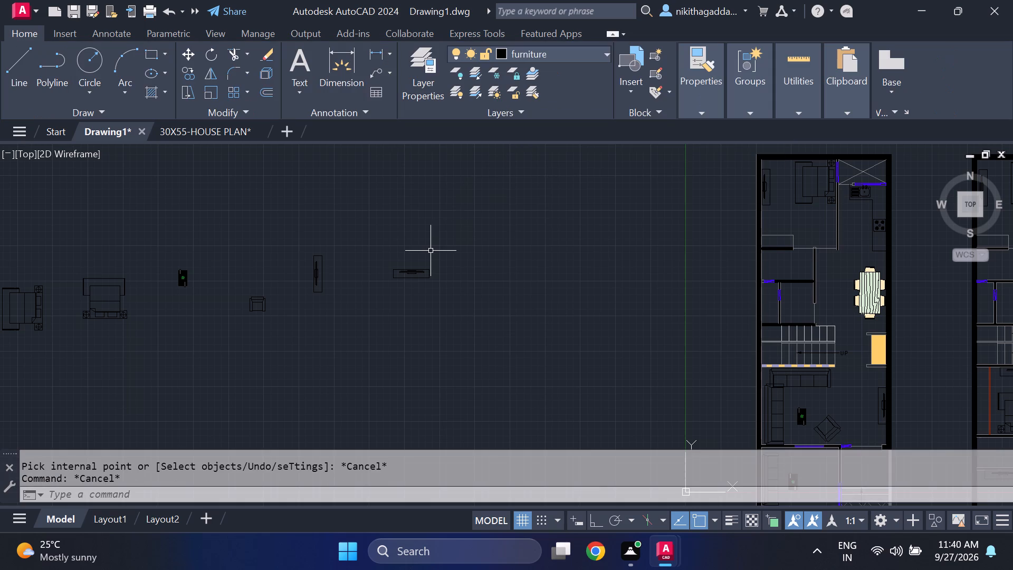
Examine the rooms of both floor plans, from the bedrooms, kitchen and dining area to the staircases, living rooms and entrance.
middle_click_drag(475, 312, 166, 301)
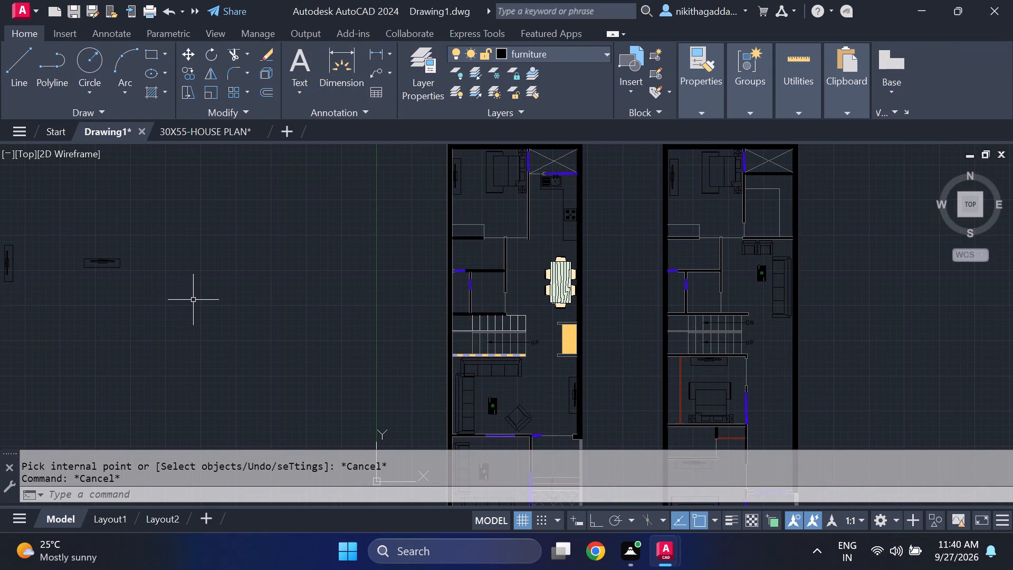
scroll(248, 319, "down", 2)
scroll(330, 343, "up", 3)
scroll(404, 342, "down", 2)
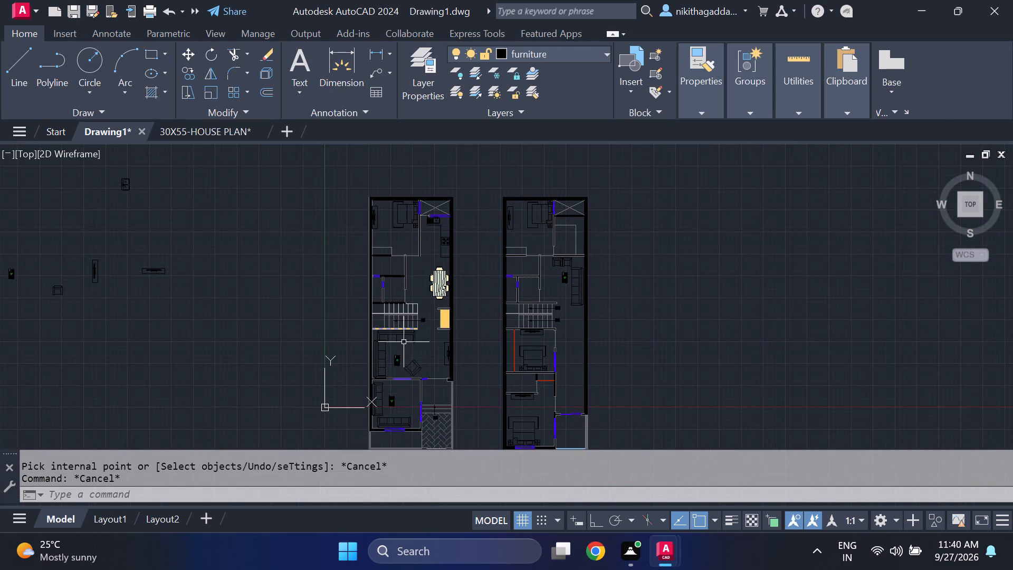
middle_click_drag(410, 354, 386, 336)
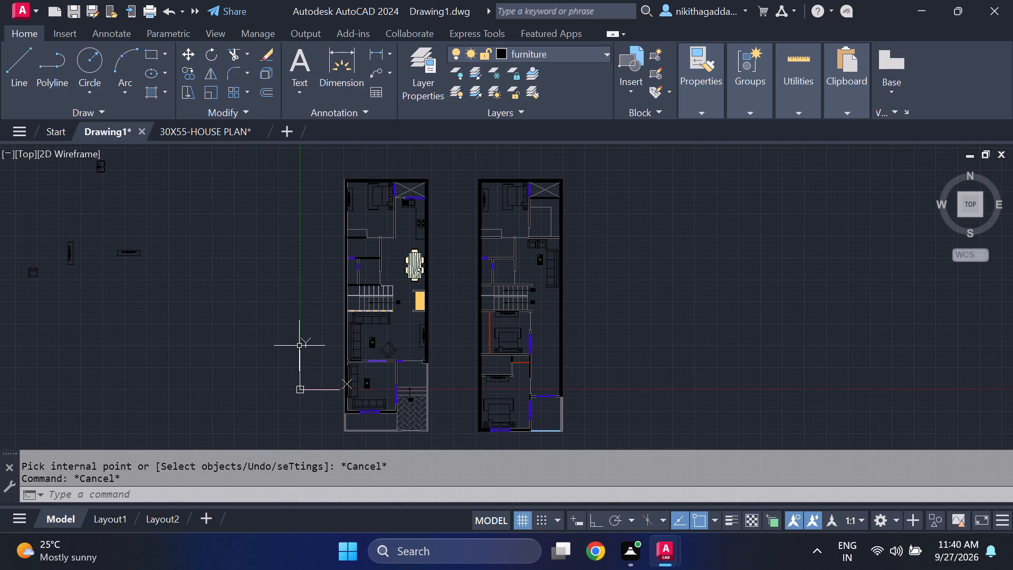
scroll(415, 303, "up", 2)
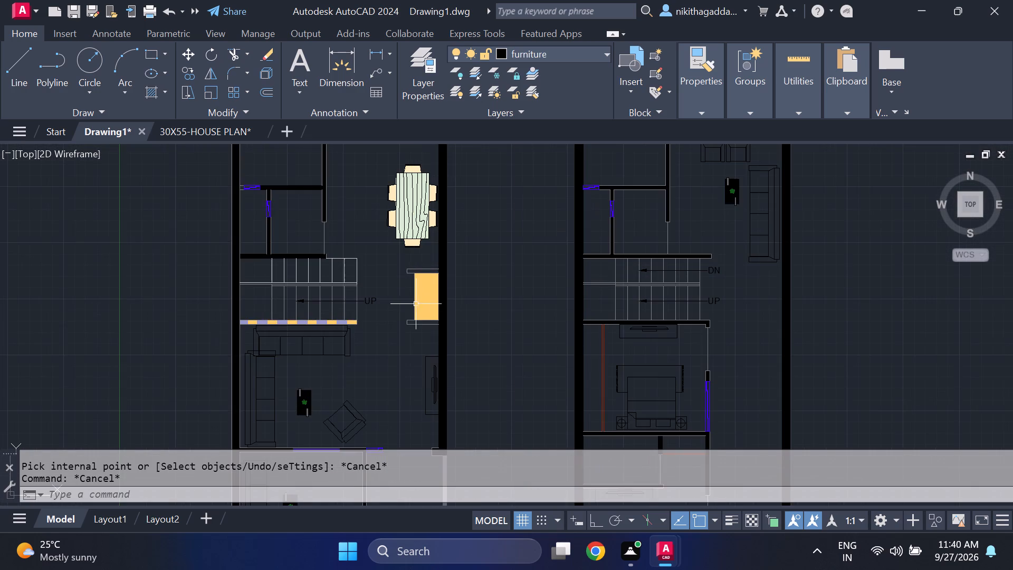
scroll(350, 299, "up", 3)
scroll(514, 312, "down", 3)
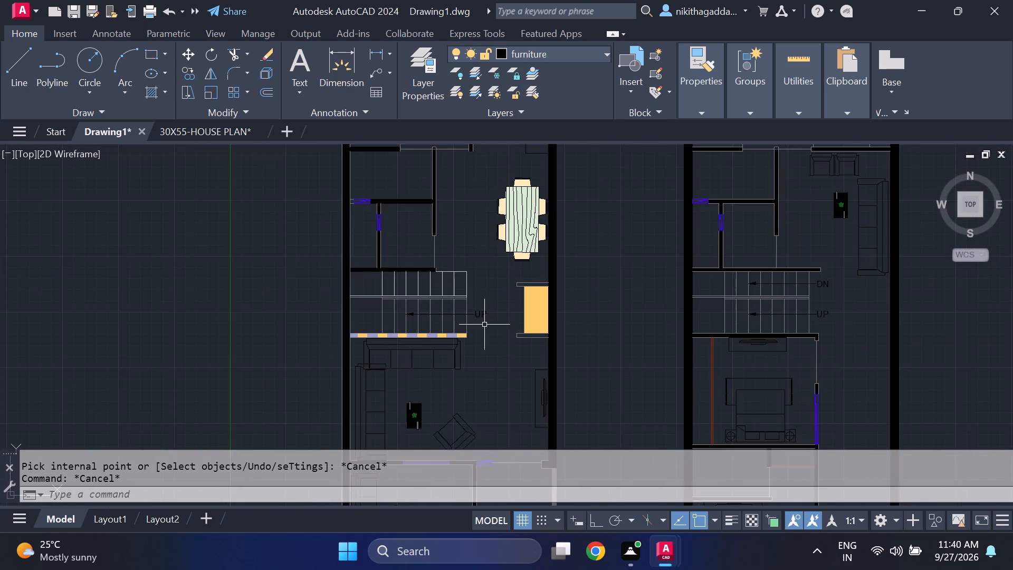
scroll(483, 319, "up", 3)
scroll(483, 319, "down", 6)
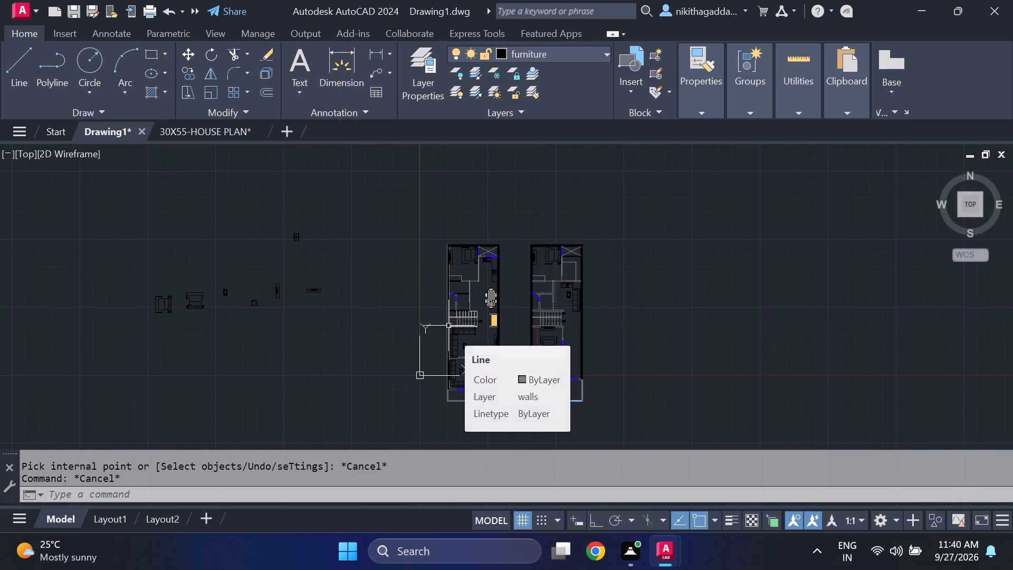
scroll(448, 326, "up", 2)
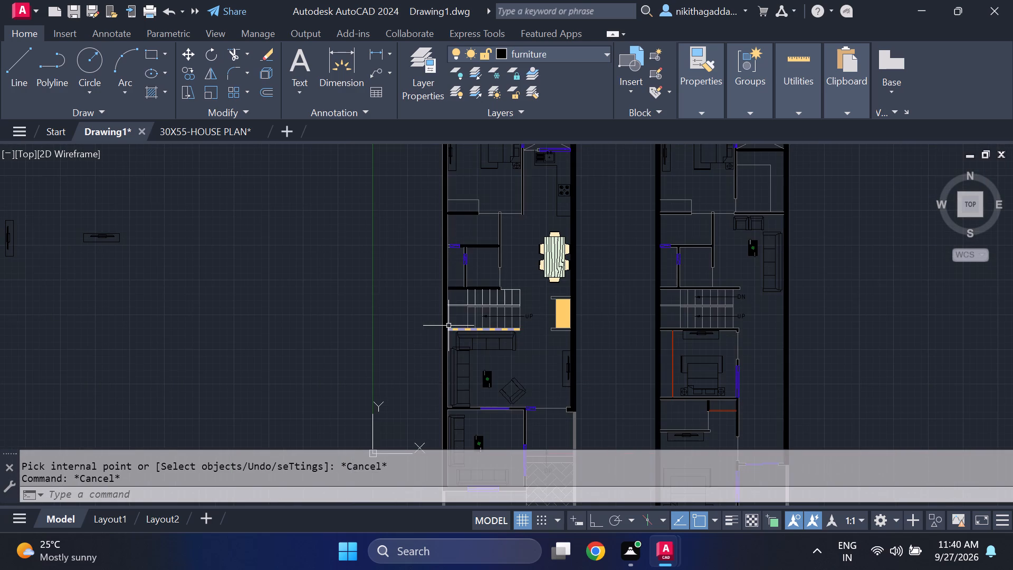
middle_click_drag(525, 376, 482, 317)
scroll(484, 242, "up", 3)
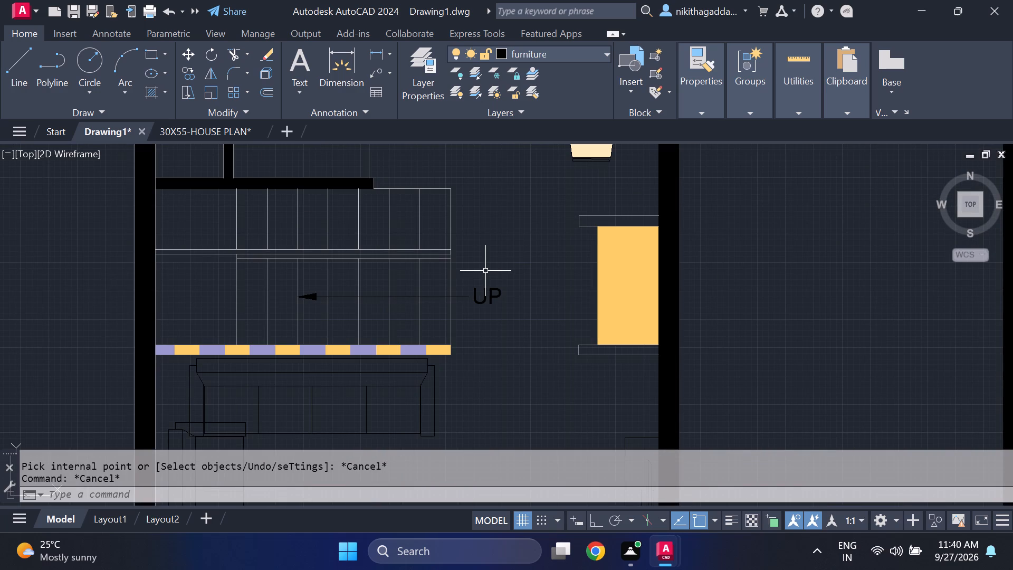
scroll(477, 294, "down", 3)
middle_click_drag(356, 313, 427, 317)
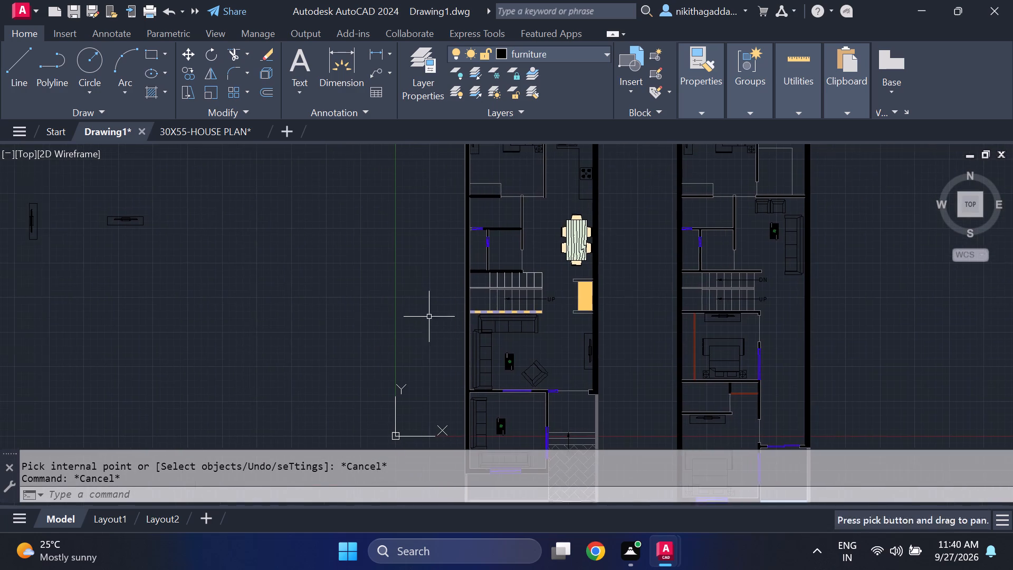
scroll(309, 304, "down", 1)
middle_click_drag(225, 283, 288, 313)
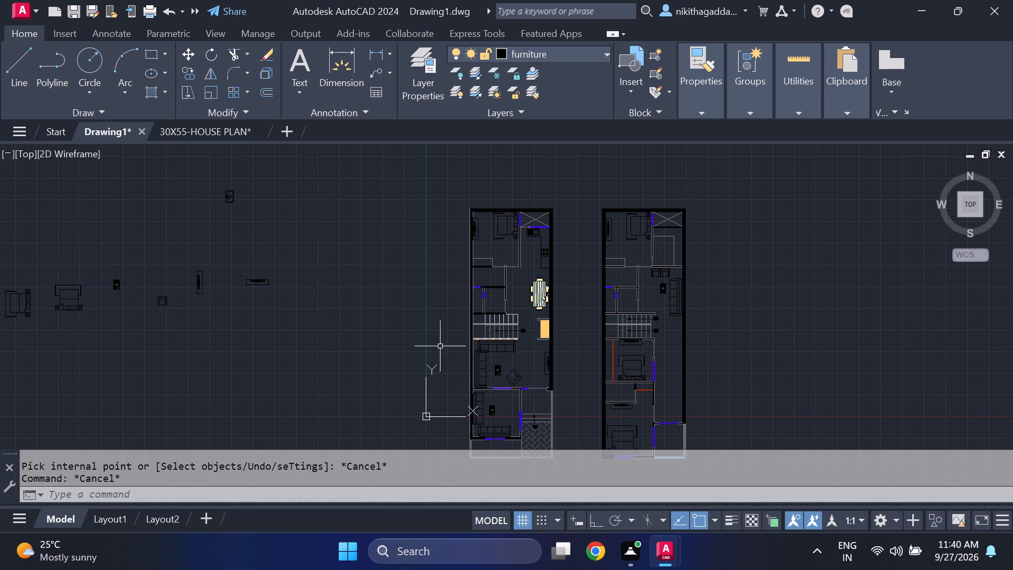
scroll(540, 358, "up", 2)
middle_click_drag(491, 348, 400, 252)
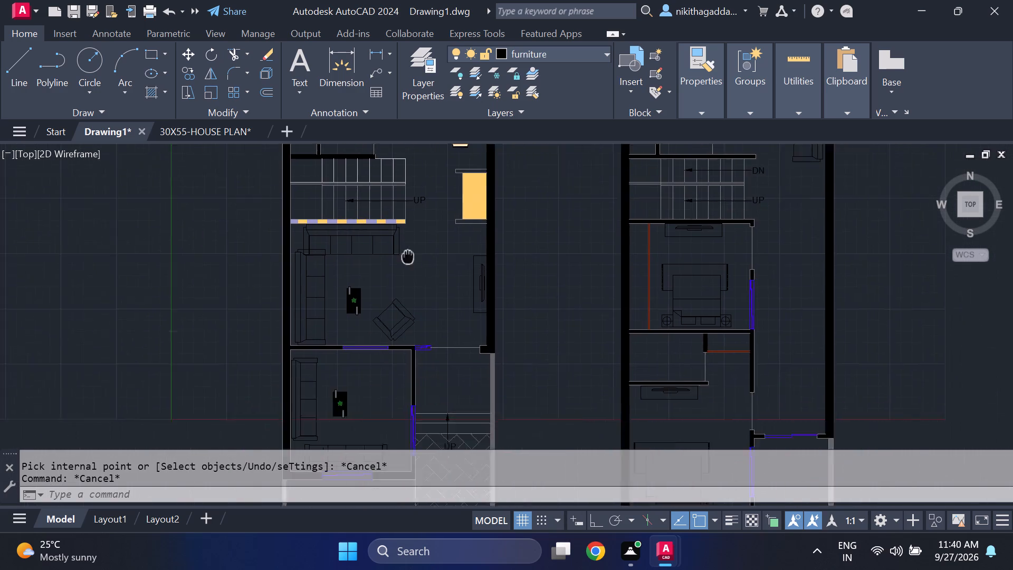
middle_click_drag(400, 252, 368, 245)
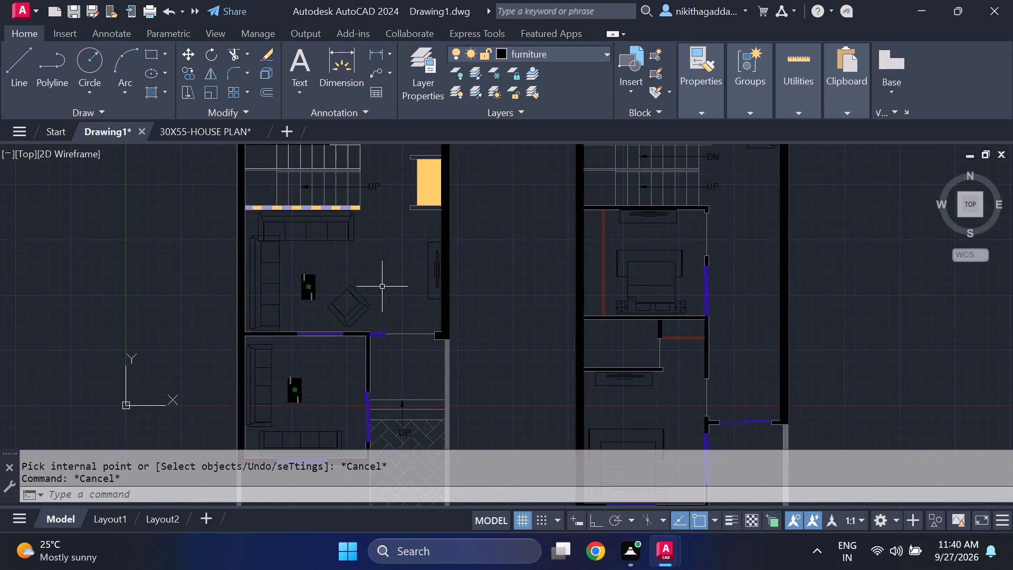
key("Escape")
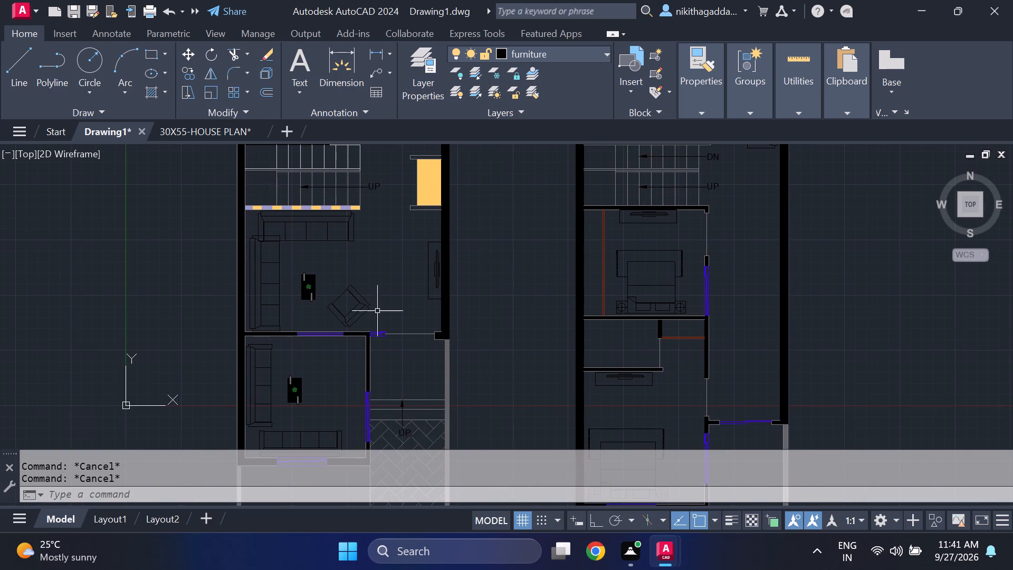
scroll(377, 311, "down", 1)
middle_click_drag(433, 403, 414, 341)
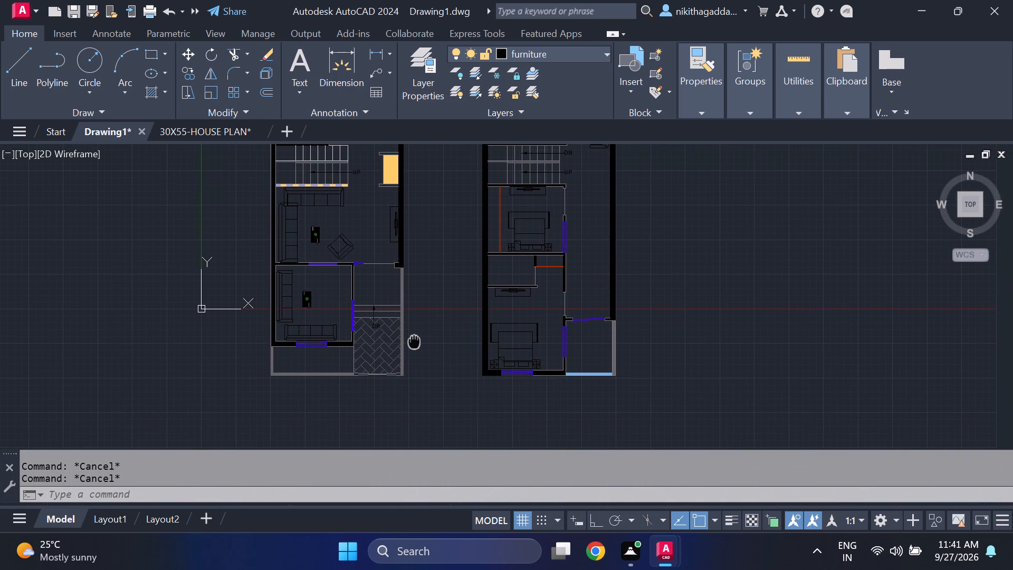
middle_click_drag(414, 341, 422, 368)
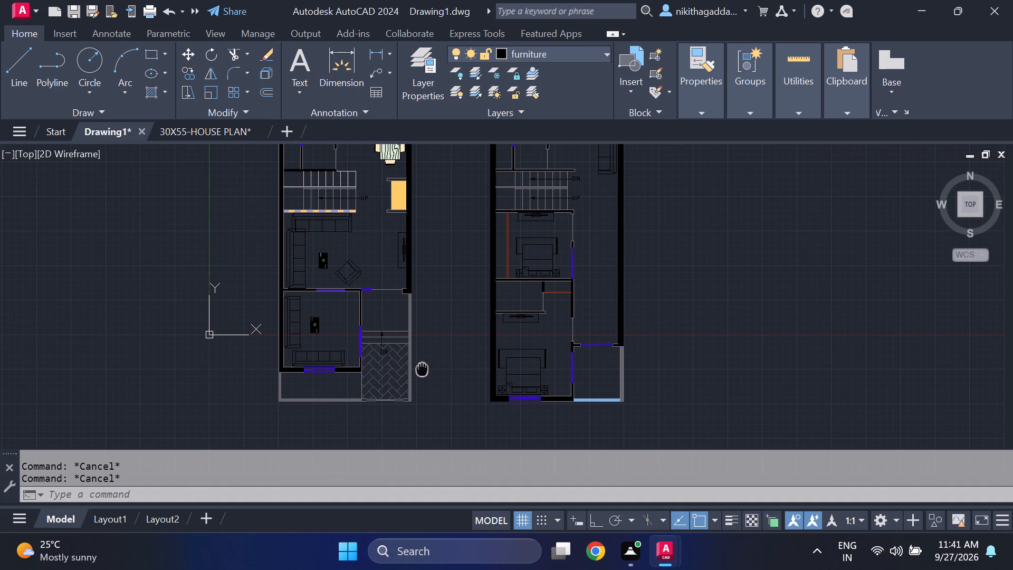
middle_click_drag(422, 368, 496, 422)
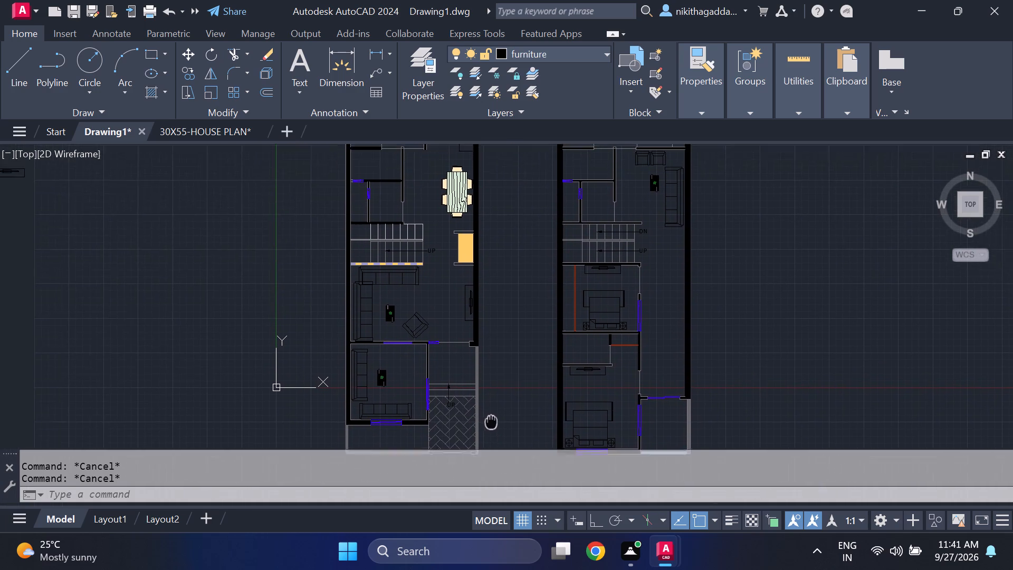
middle_click_drag(496, 422, 538, 429)
middle_click_drag(511, 389, 506, 448)
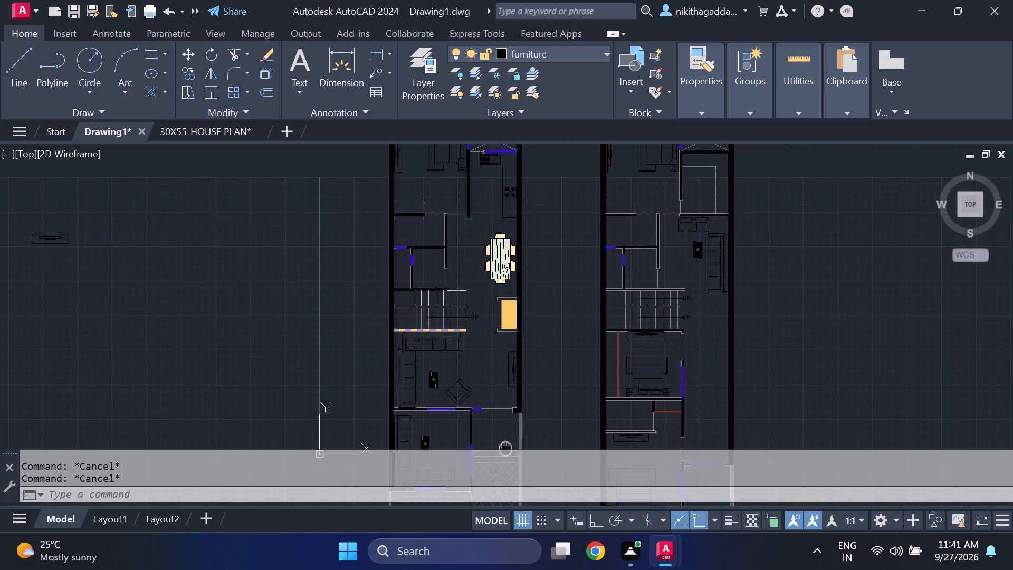
middle_click_drag(506, 448, 515, 464)
middle_click_drag(419, 322, 428, 373)
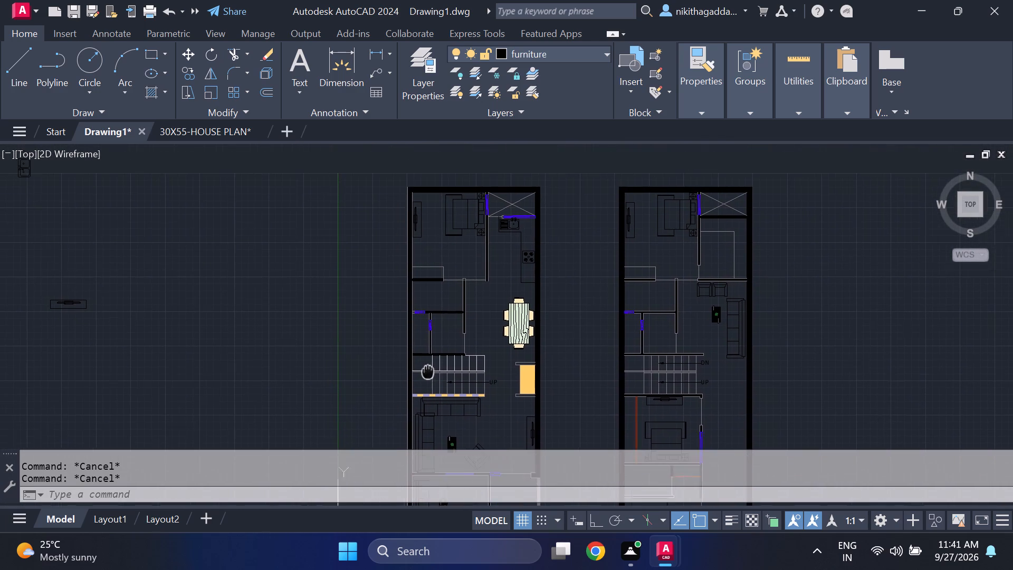
middle_click_drag(428, 373, 429, 376)
scroll(439, 337, "up", 1)
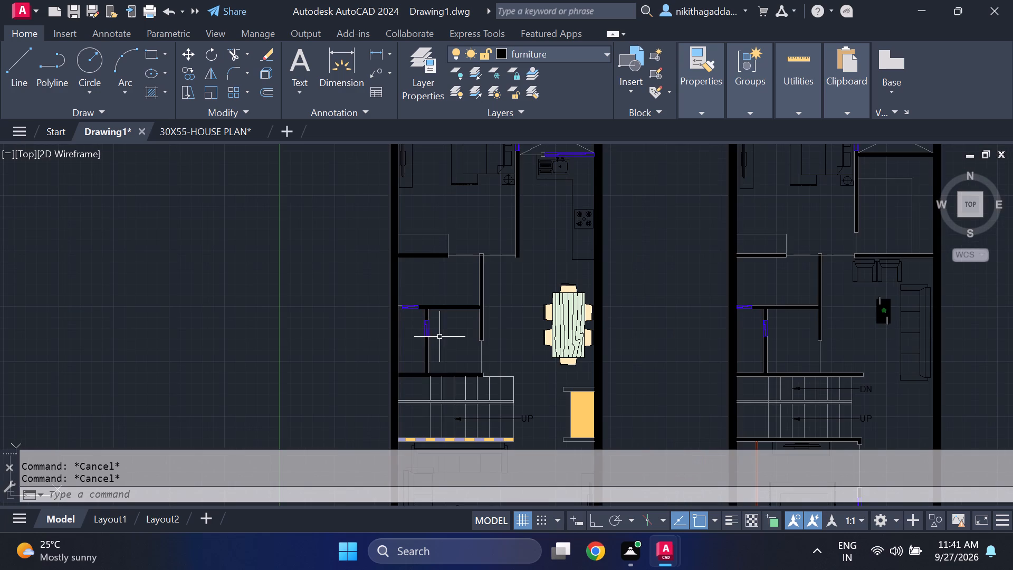
middle_click_drag(433, 344, 365, 415)
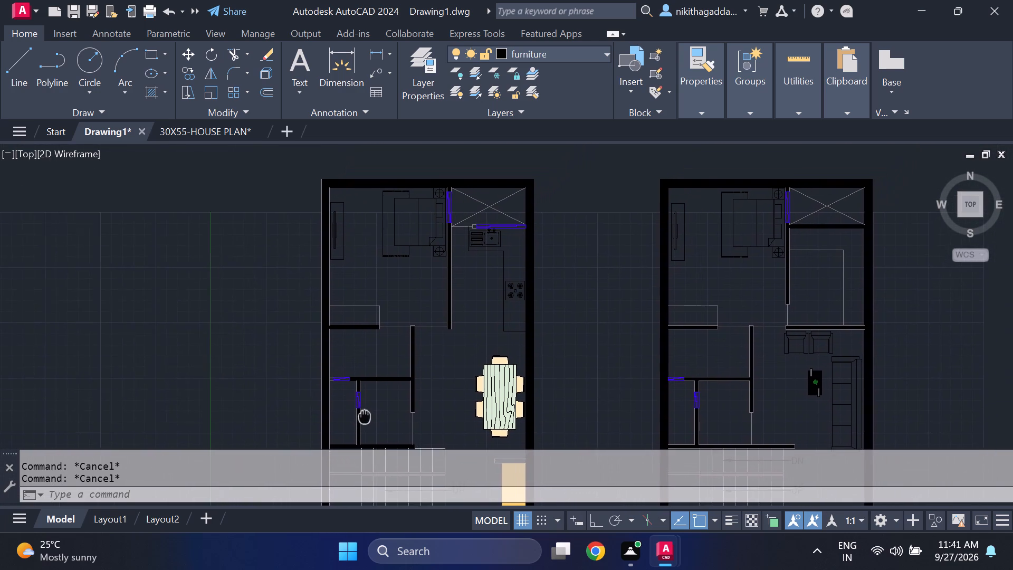
middle_click_drag(365, 415, 331, 420)
middle_click(295, 387)
middle_click(294, 385)
middle_click_drag(432, 381, 413, 366)
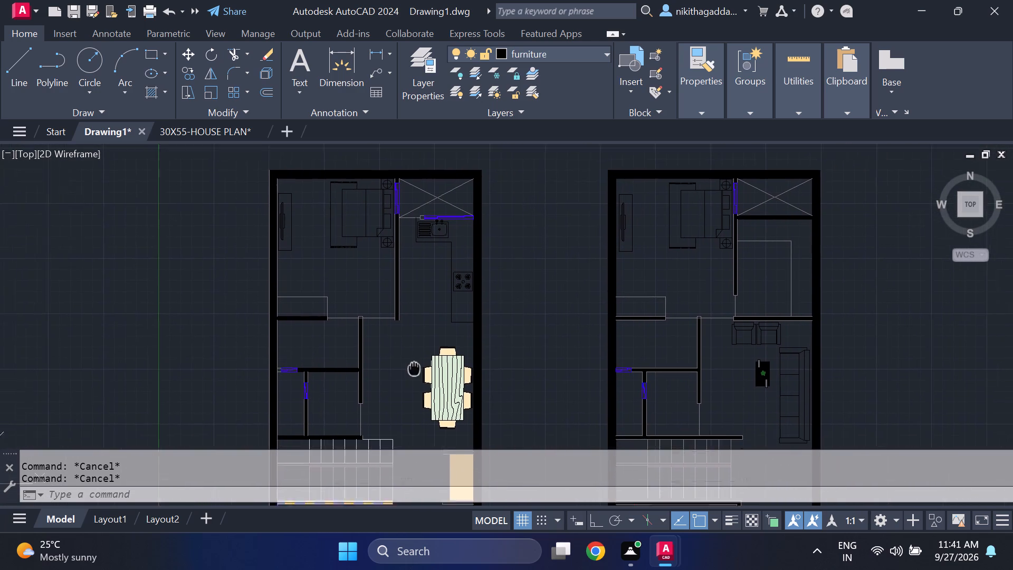
middle_click_drag(413, 366, 374, 304)
middle_click_drag(536, 375, 387, 240)
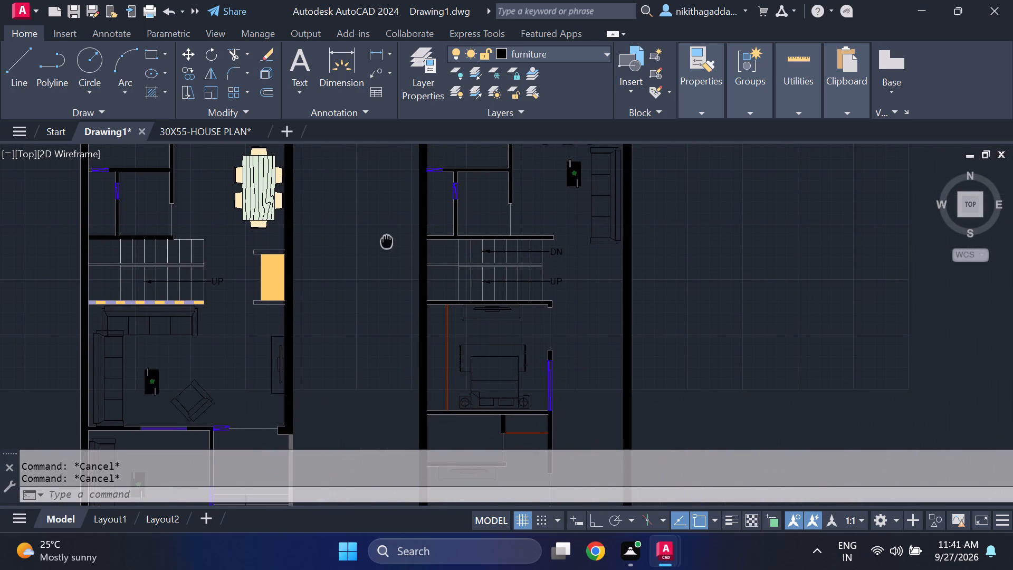
middle_click_drag(387, 240, 388, 254)
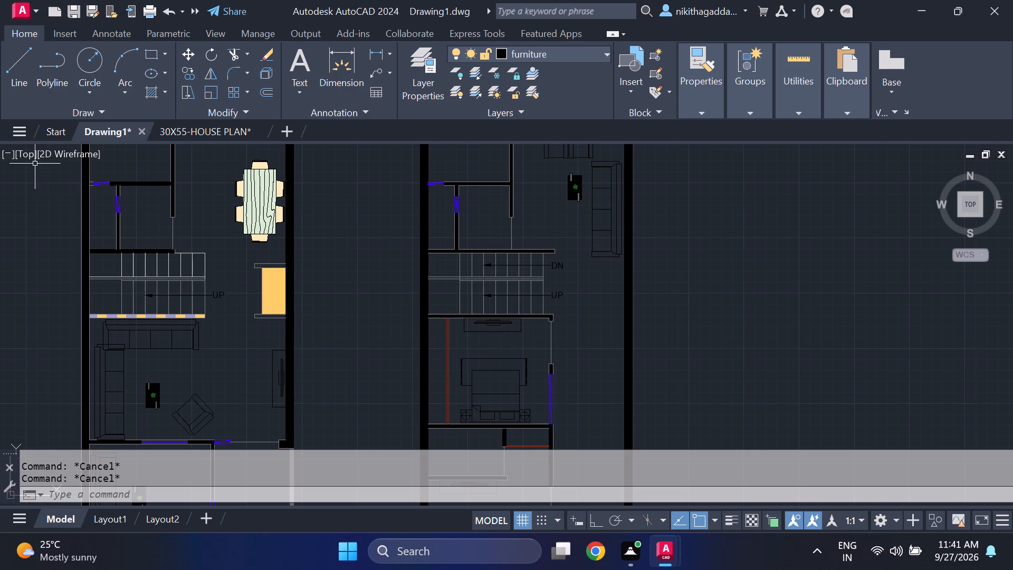
Open the drawing 30X60-3BHK PLAN from the Documents folder.
left_click(18, 132)
left_click(62, 287)
scroll(251, 275, "down", 1)
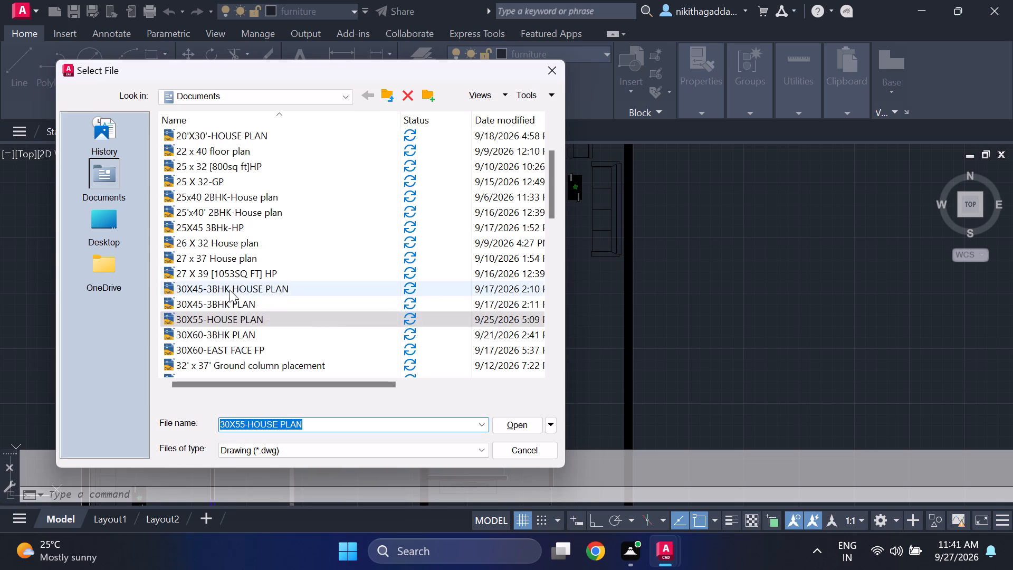
left_click(222, 346)
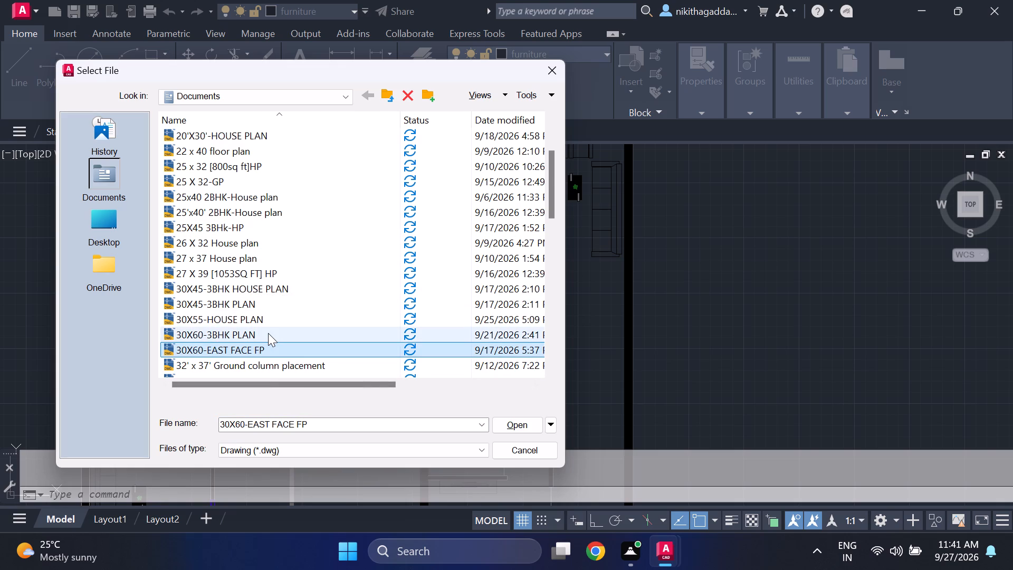
left_click(268, 333)
left_click(525, 419)
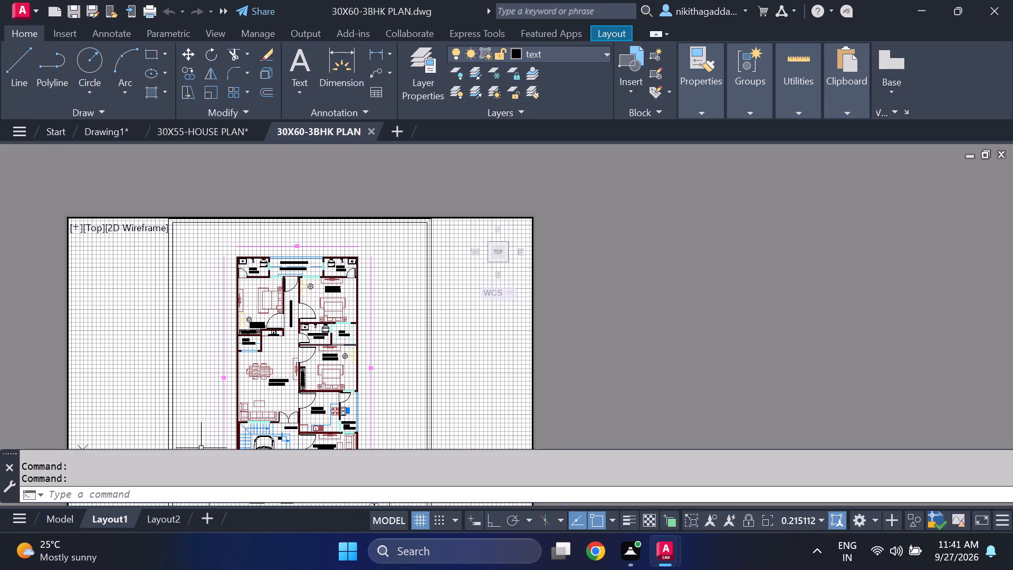
In the 30X60-3BHK PLAN model space, copy the pair of chairs in the 14'-0"X11'-0" bedroom below the O.T.S. to the clipboard.
left_click(59, 524)
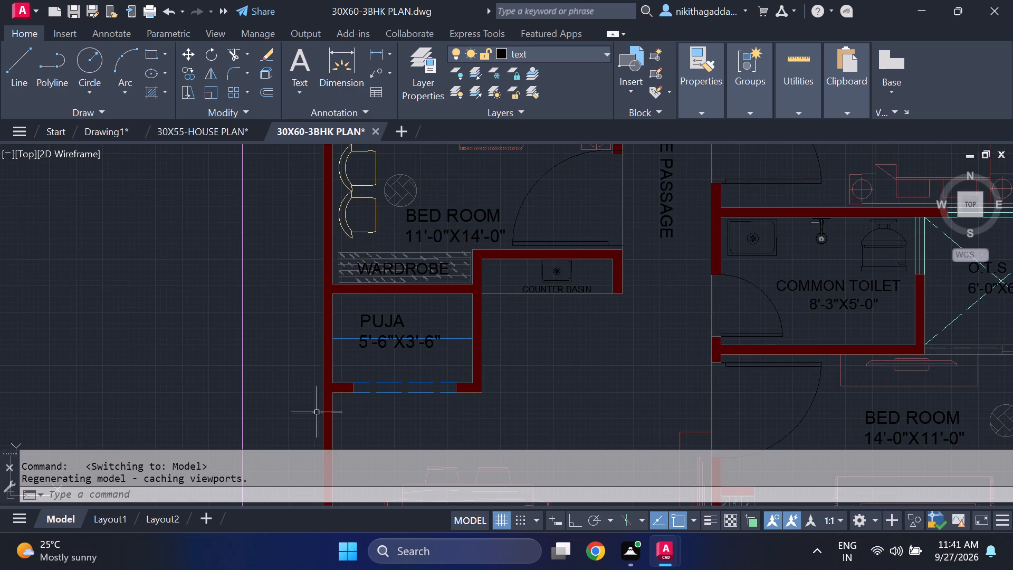
scroll(519, 345, "down", 5)
scroll(557, 343, "up", 4)
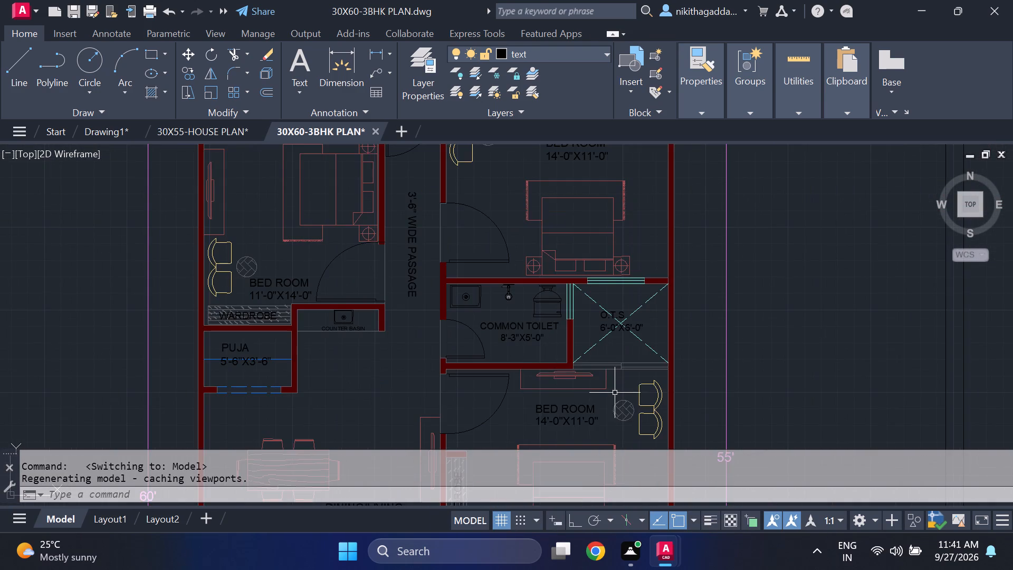
middle_click_drag(600, 383, 486, 306)
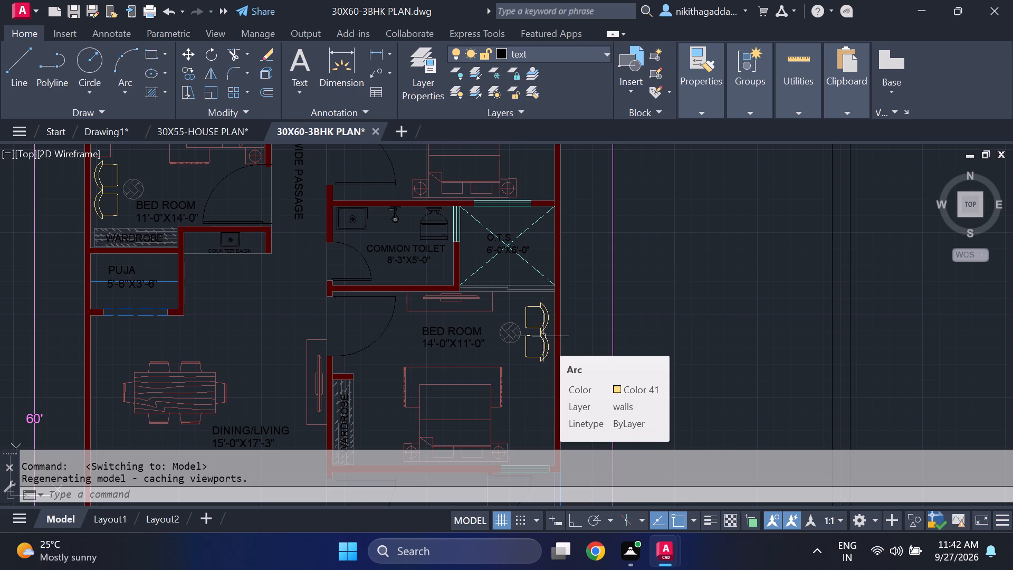
scroll(552, 329, "up", 1)
middle_click_drag(540, 329, 540, 299)
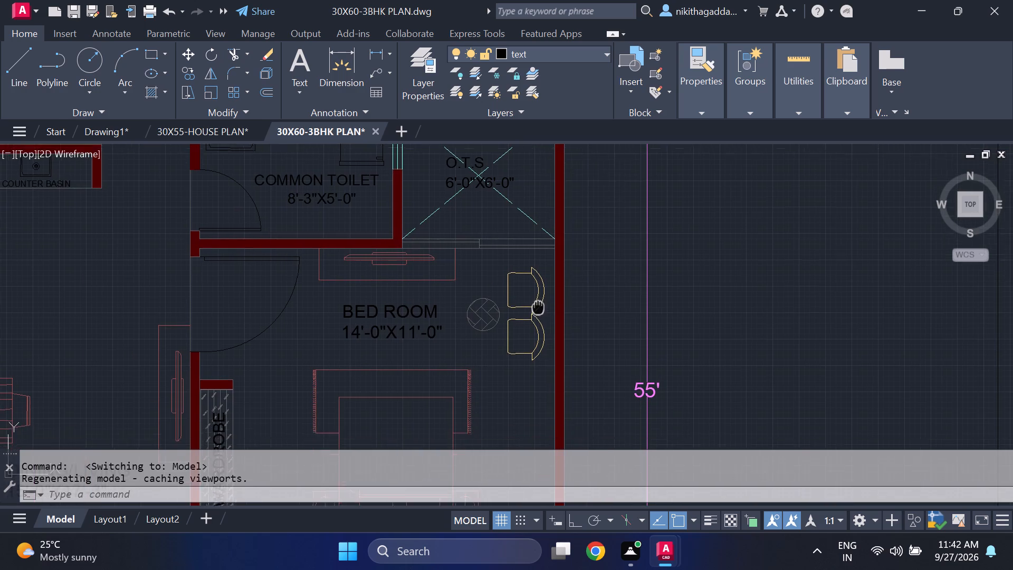
middle_click_drag(540, 299, 548, 282)
scroll(542, 259, "up", 1)
left_click(560, 224)
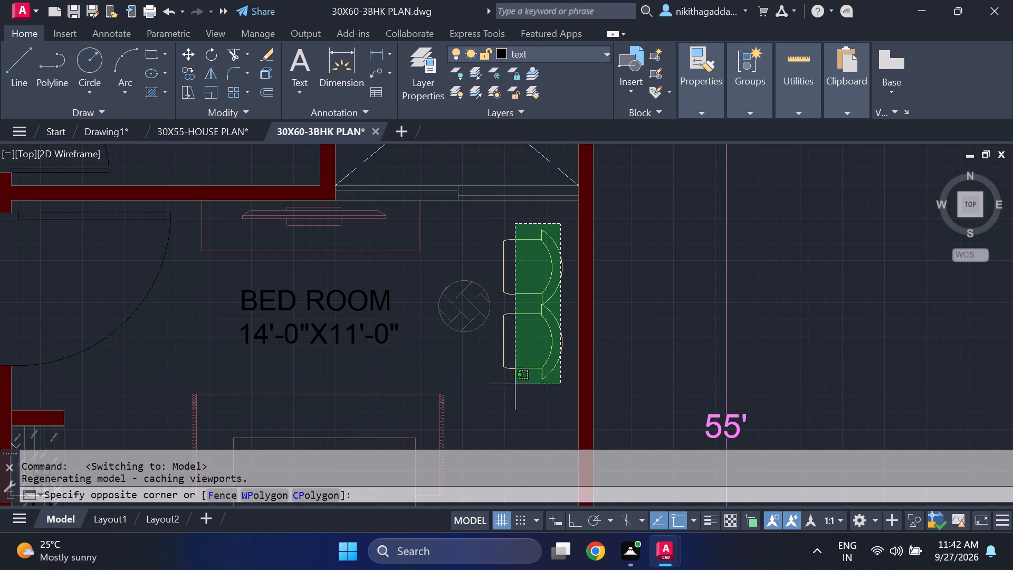
left_click(501, 397)
scroll(551, 329, "up", 2)
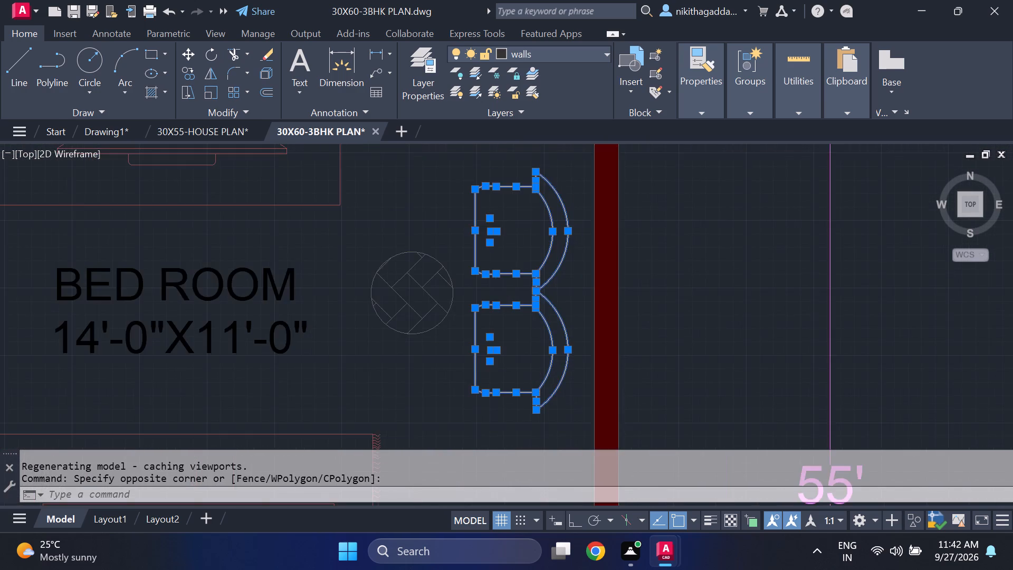
scroll(552, 330, "down", 3)
key("ctrl+c")
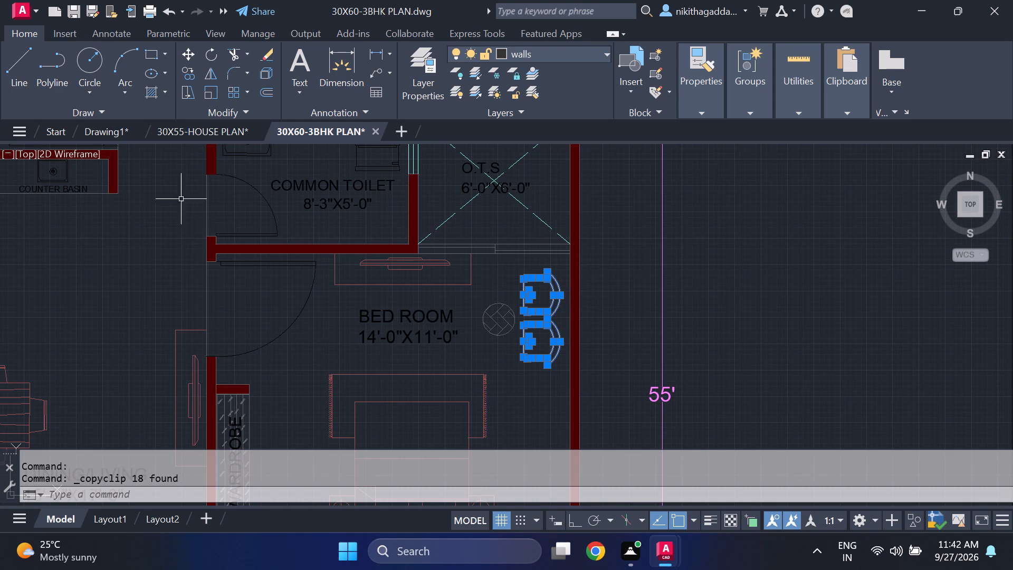
Switch to Drawing1 and paste the pair of chairs outside the right-hand plan, beside its staircase.
left_click(86, 134)
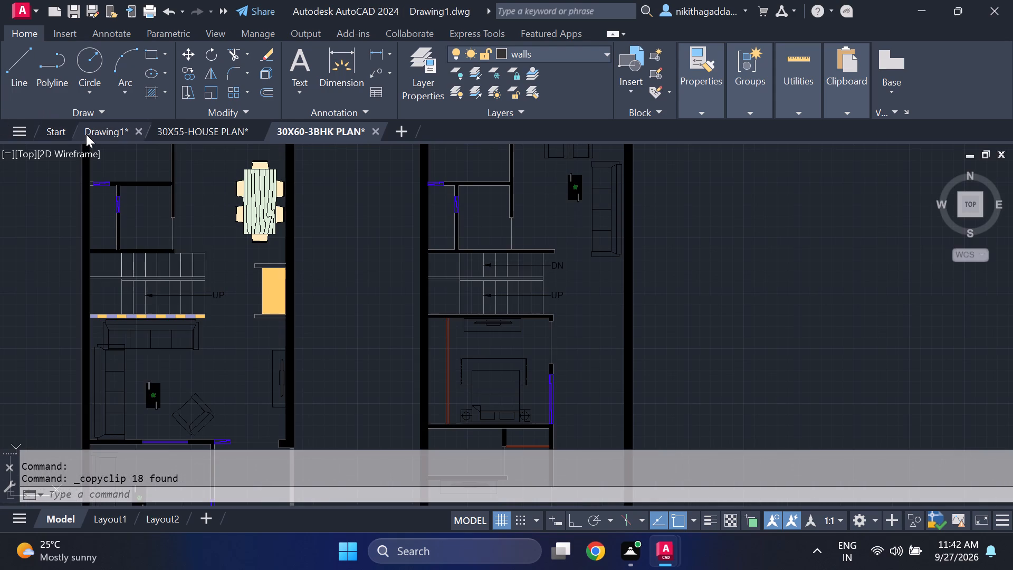
key("ctrl+v")
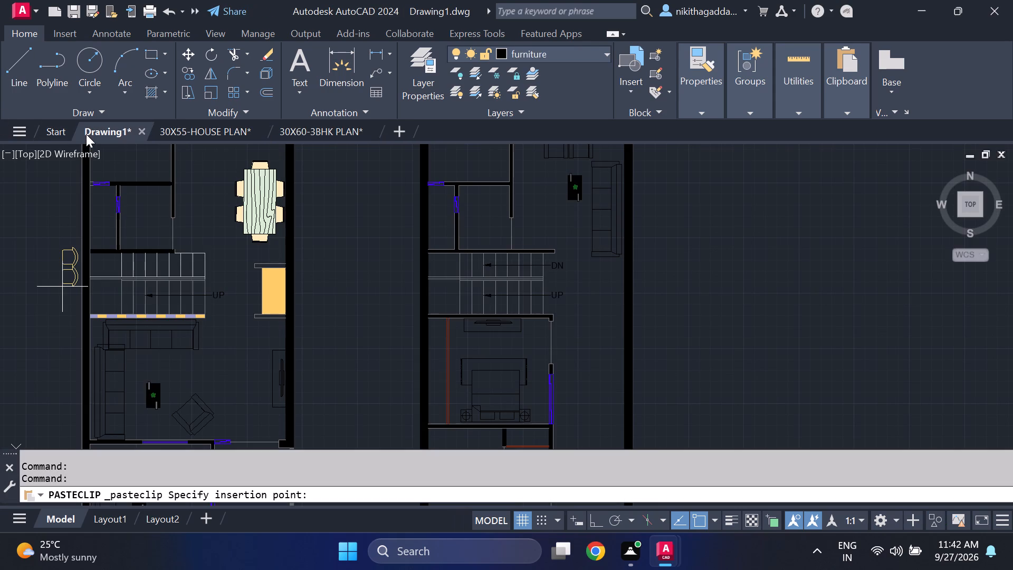
left_click(674, 295)
key("Escape")
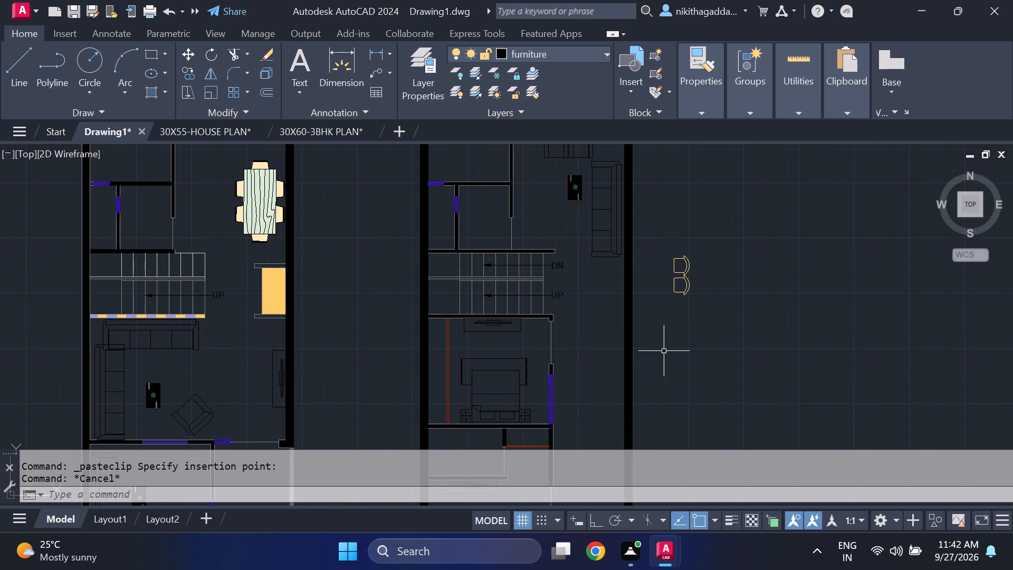
Move the lower pasted chair straight down with Ortho on, leaving a gap between the two chairs.
scroll(689, 306, "up", 3)
left_click_drag(712, 198, 700, 218)
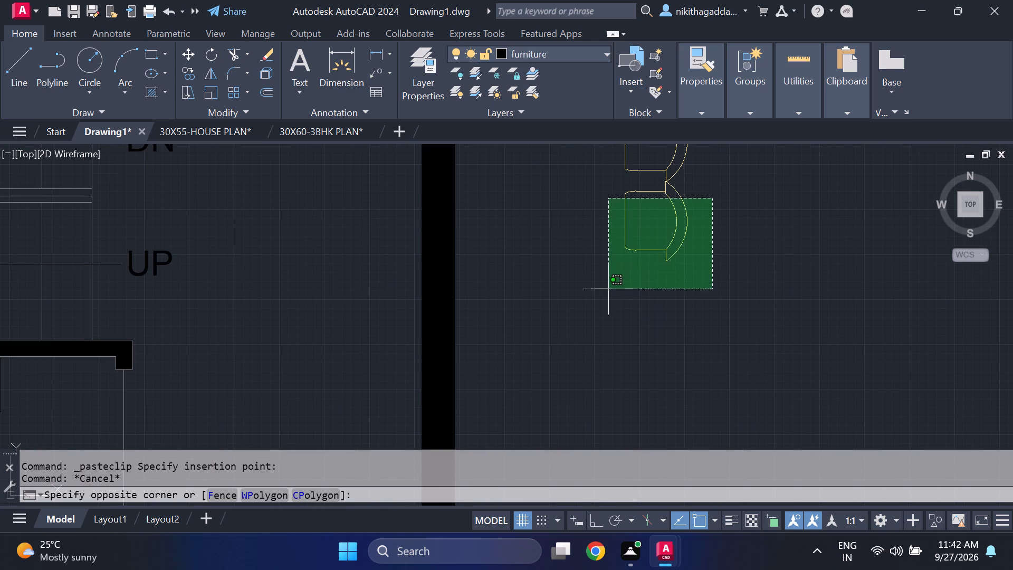
left_click(597, 295)
scroll(699, 185, "up", 2)
left_click_drag(701, 187, 682, 196)
left_click(486, 339)
left_click_drag(736, 245, 732, 252)
left_click(399, 378)
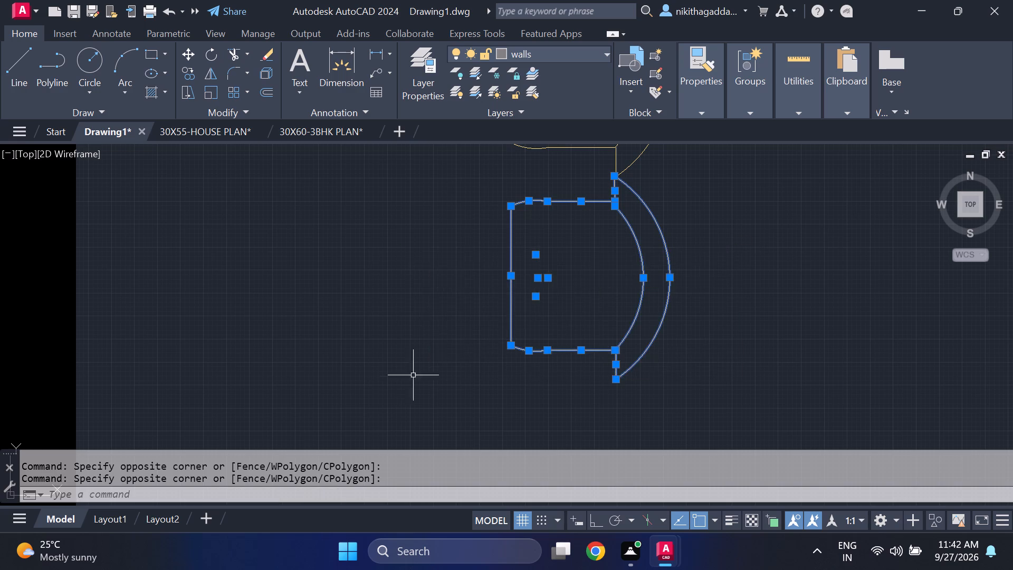
scroll(496, 379, "down", 3)
key("m")
key("Return")
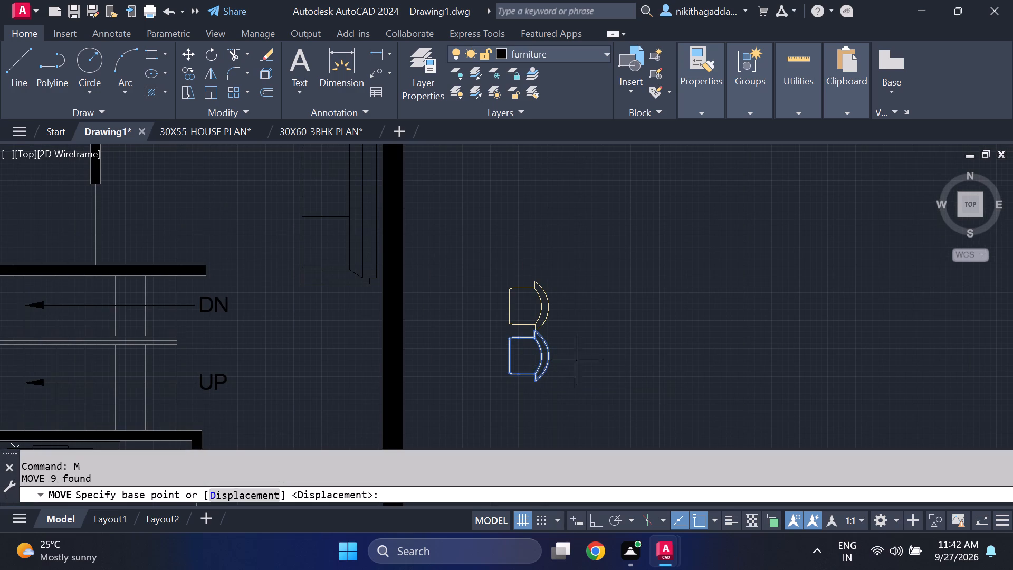
left_click(519, 357)
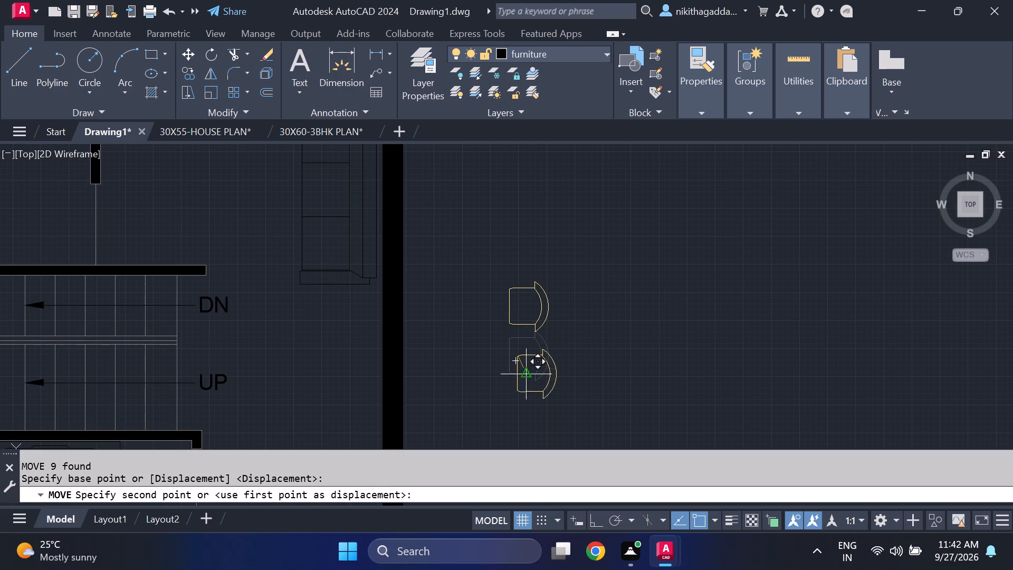
key("F8")
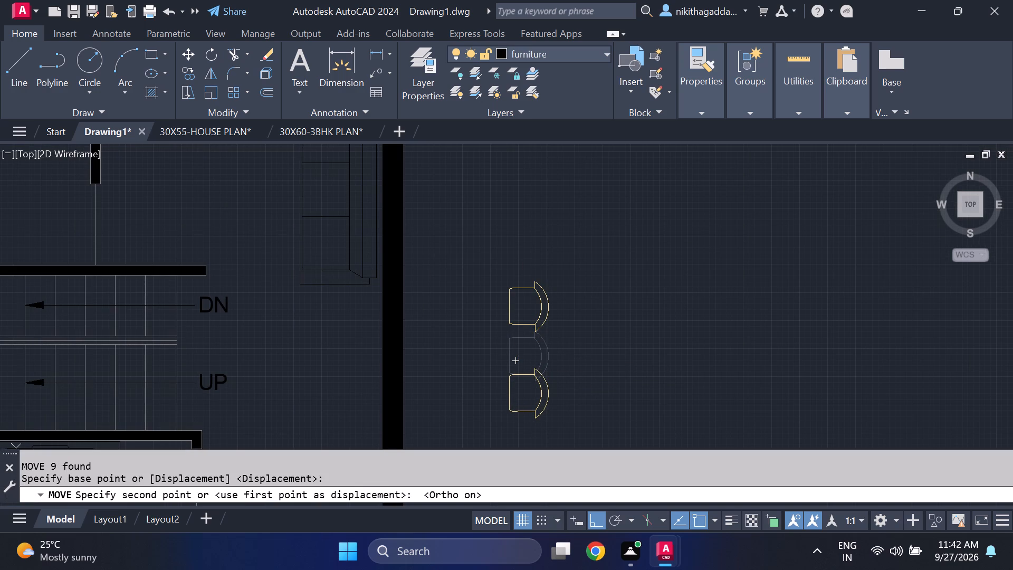
left_click(513, 394)
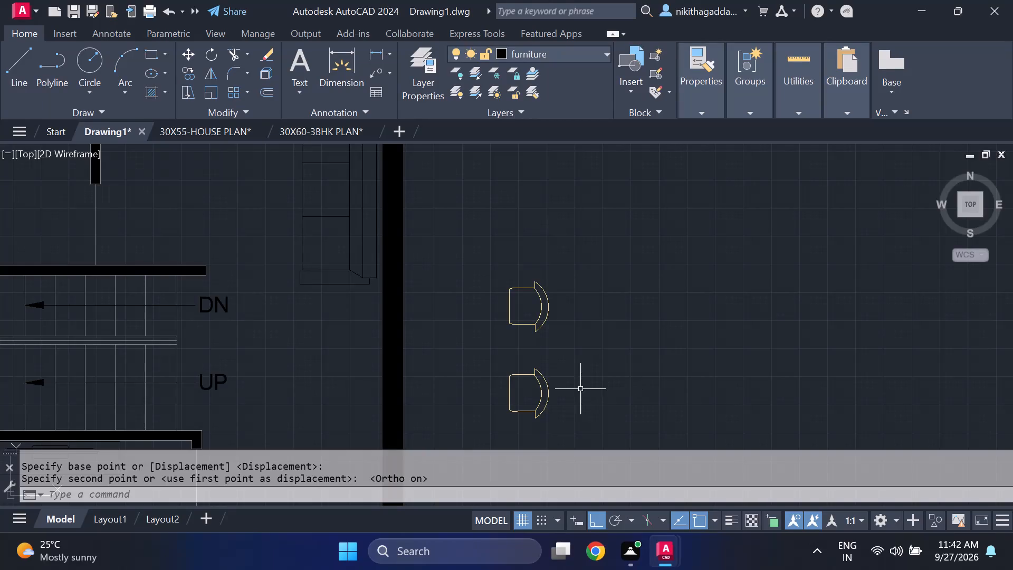
Rotate the lower chair slightly clockwise about its seat, with Ortho off.
middle_click_drag(579, 389, 575, 346)
left_click_drag(566, 323, 555, 337)
left_click(475, 423)
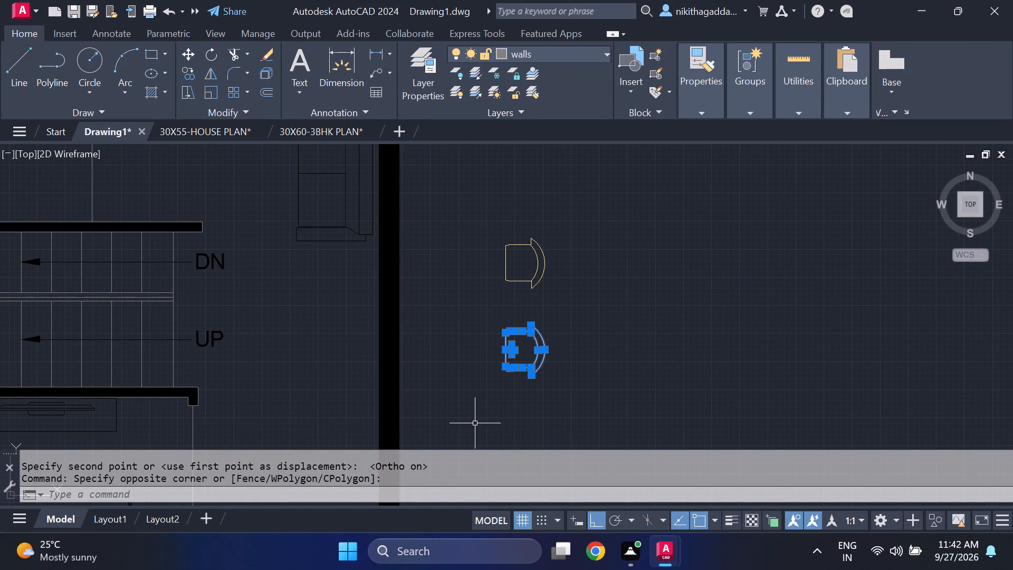
type("RO")
key("Return")
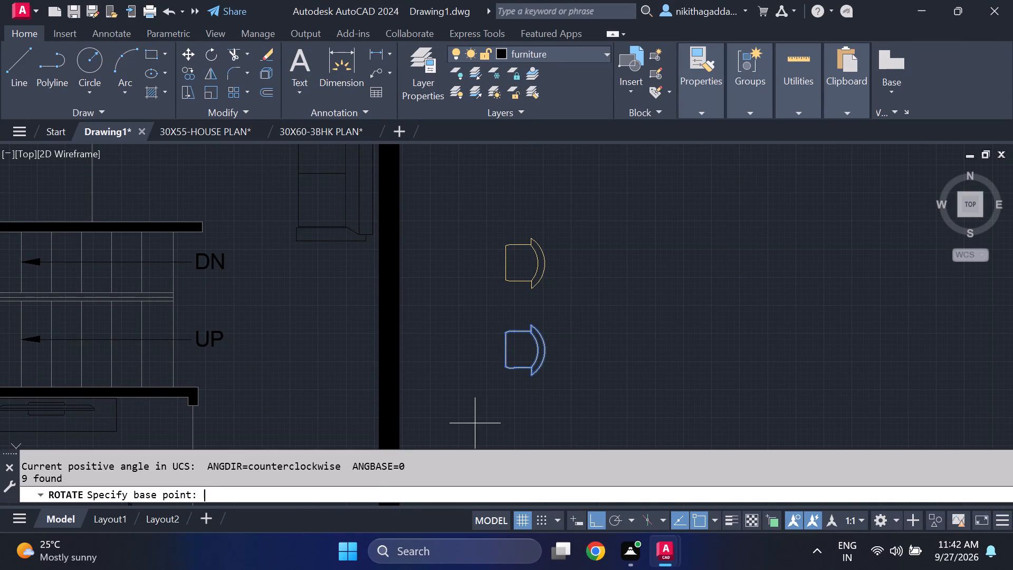
left_click(518, 350)
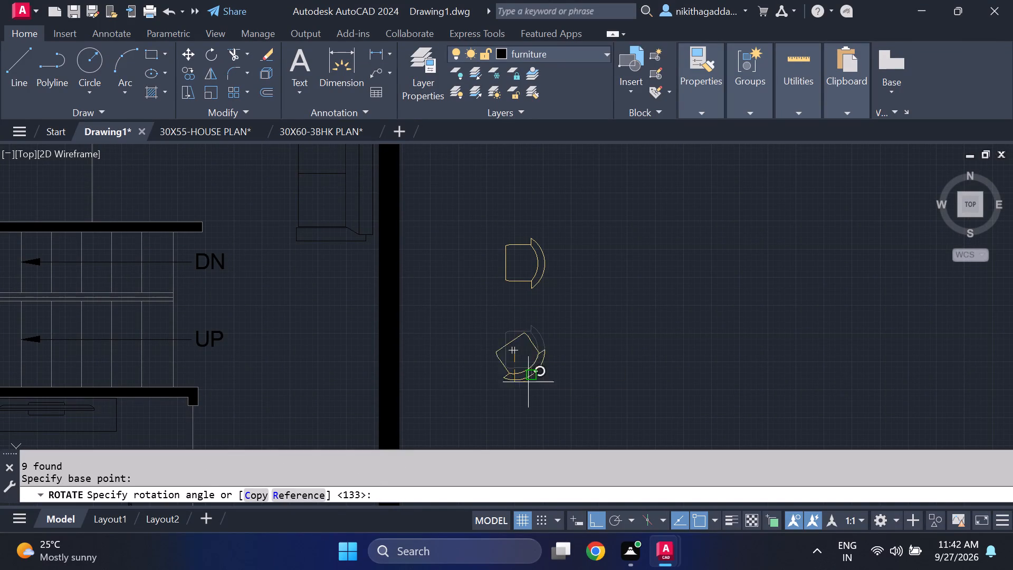
scroll(535, 365, "up", 3)
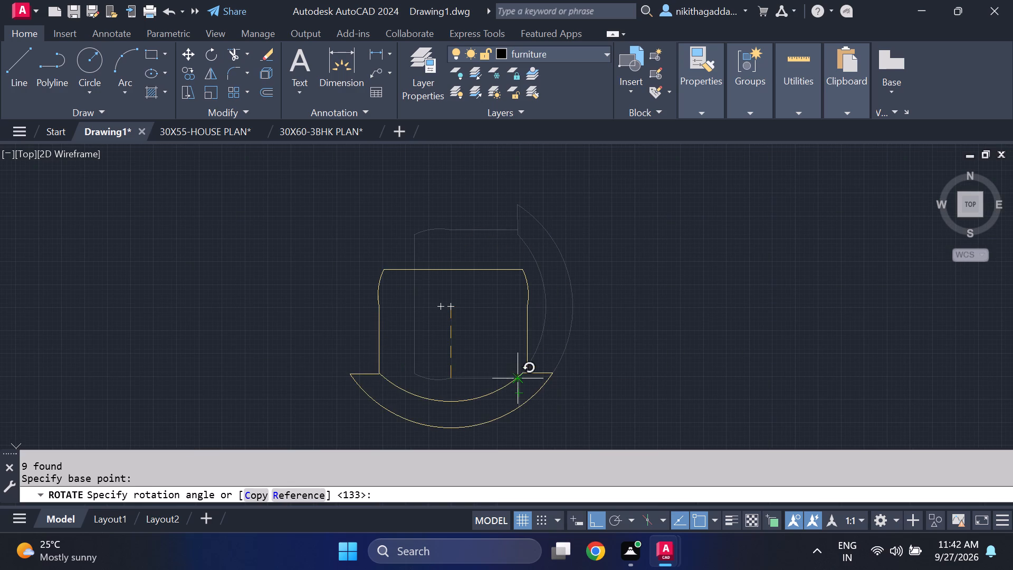
key("F8")
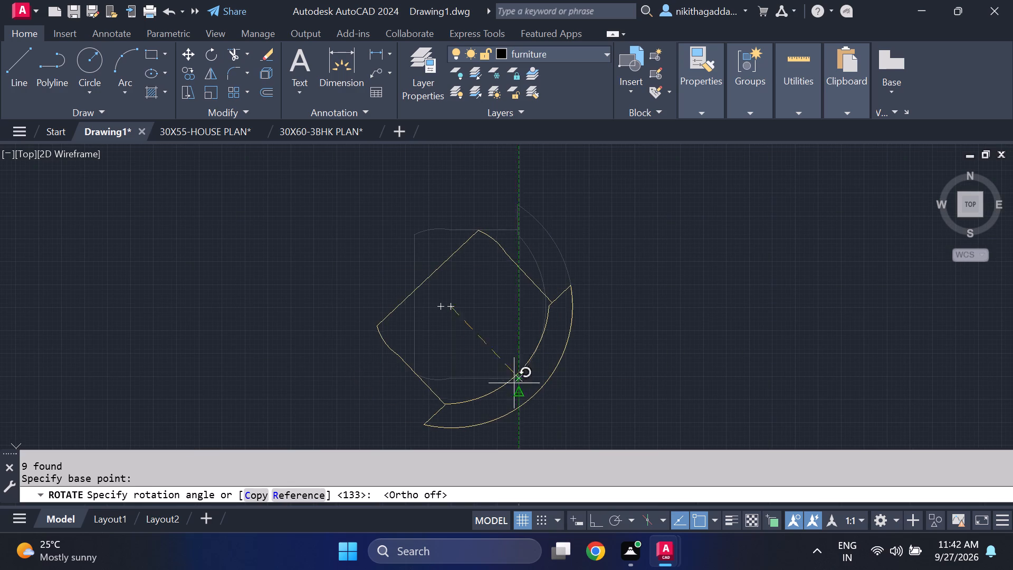
scroll(505, 381, "down", 2)
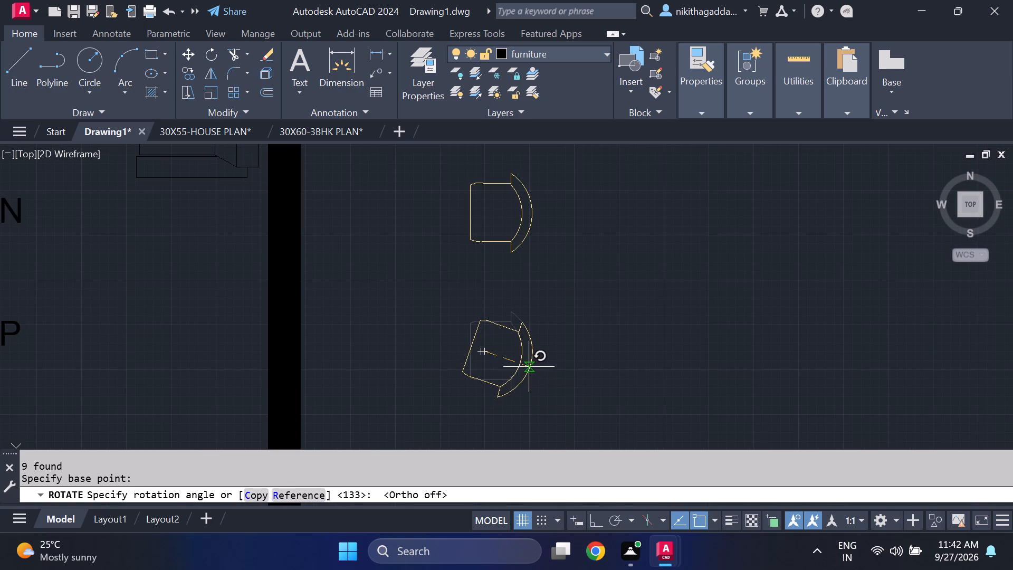
left_click(529, 367)
Delete the upper, unrotated chair.
scroll(561, 305, "down", 2)
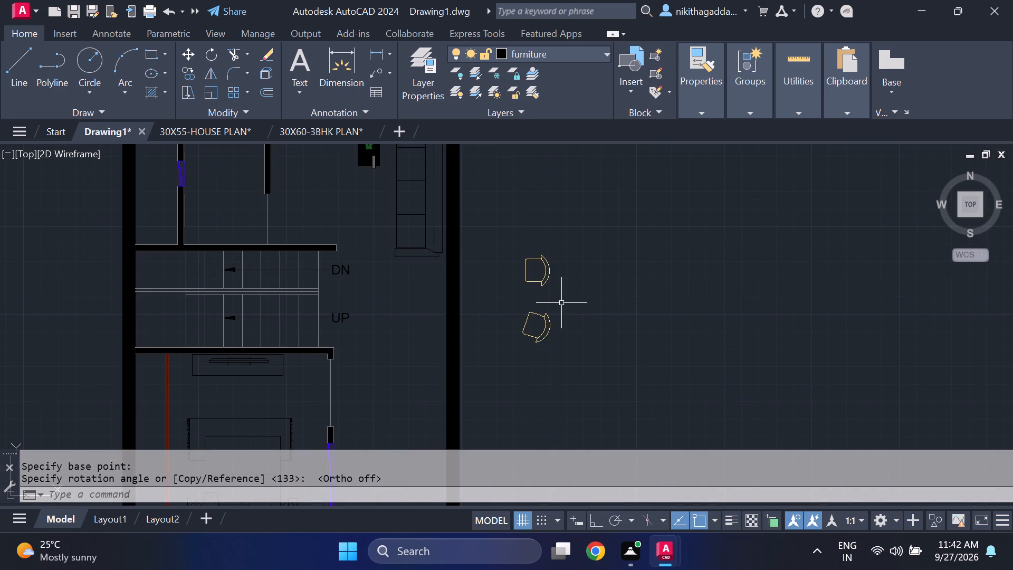
middle_click_drag(561, 302, 569, 332)
left_click_drag(582, 264, 579, 274)
left_click(482, 330)
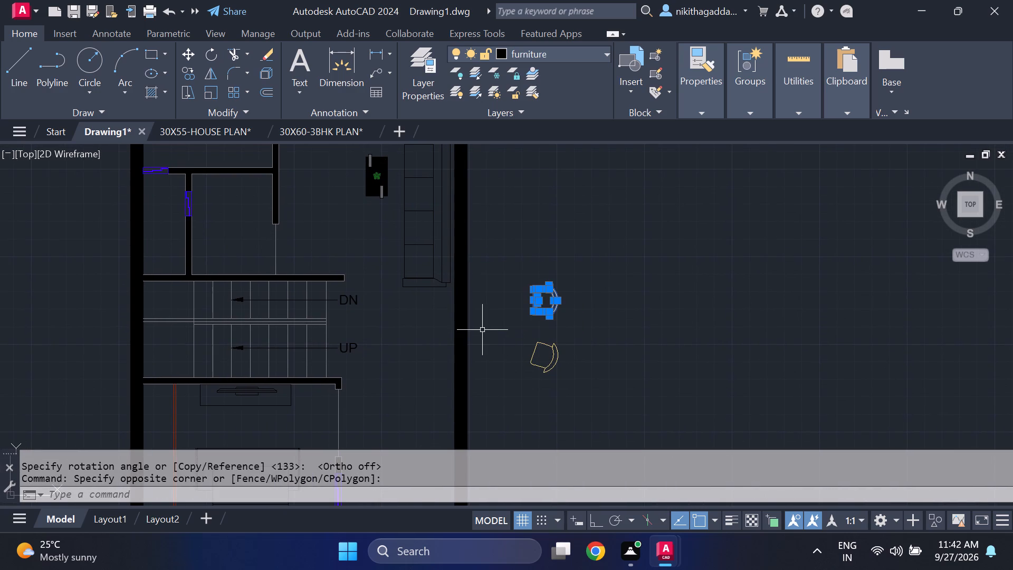
key("Delete")
Mirror the rotated chair upward across a slightly sloping line above it, keeping the source chair.
left_click_drag(594, 293, 590, 298)
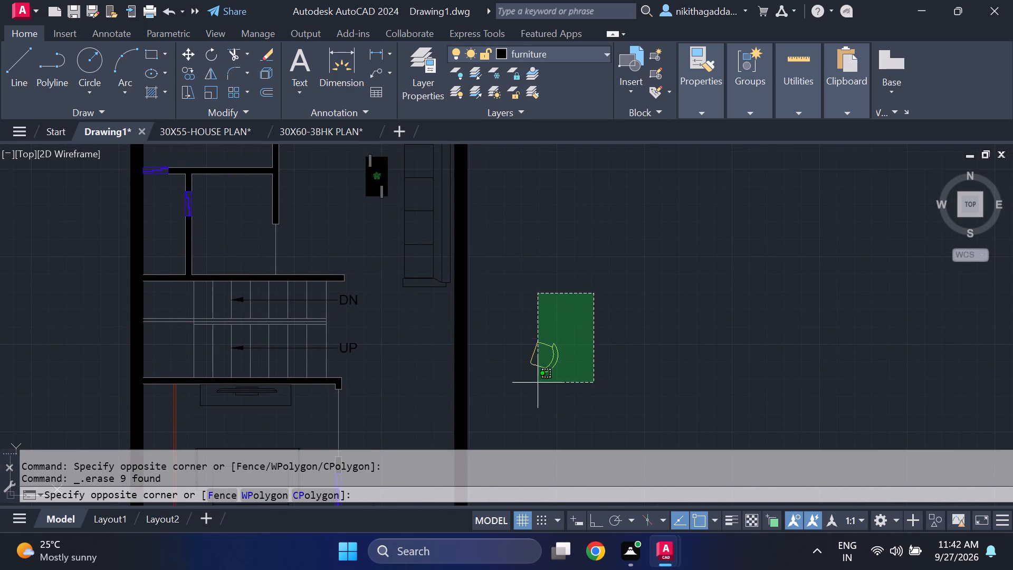
left_click(494, 398)
type("MI")
key("Return")
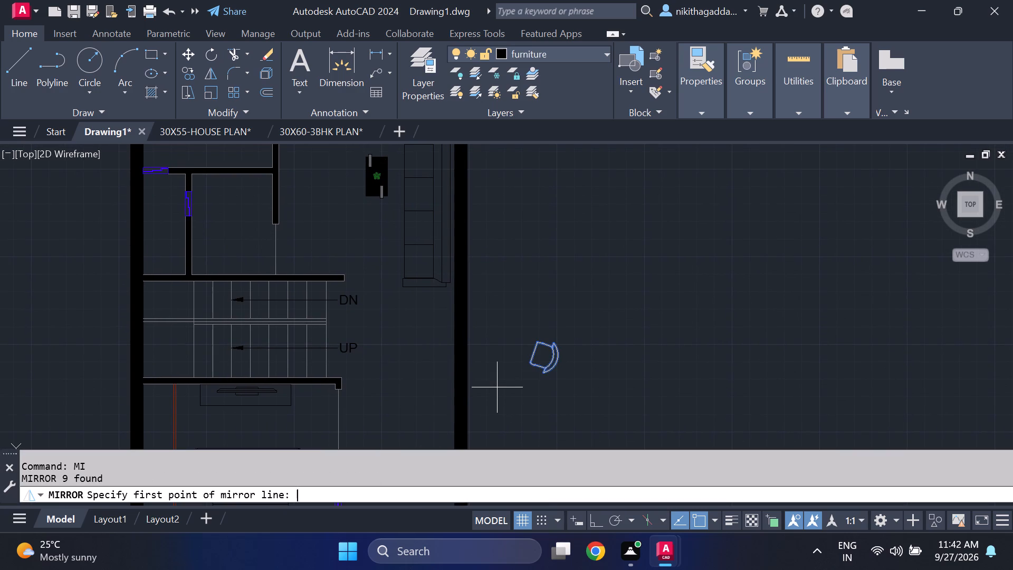
left_click(494, 336)
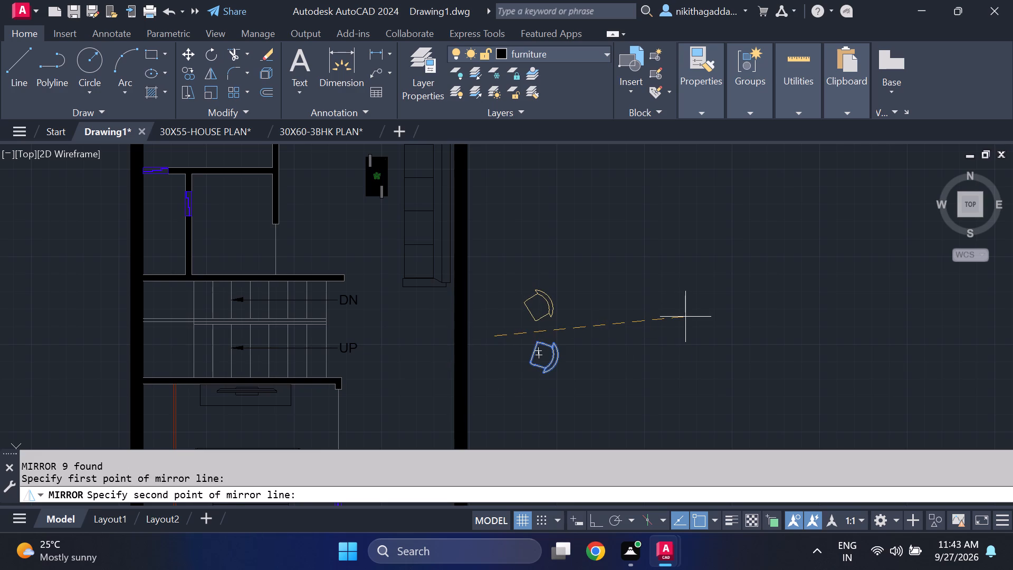
left_click(685, 317)
type("NO")
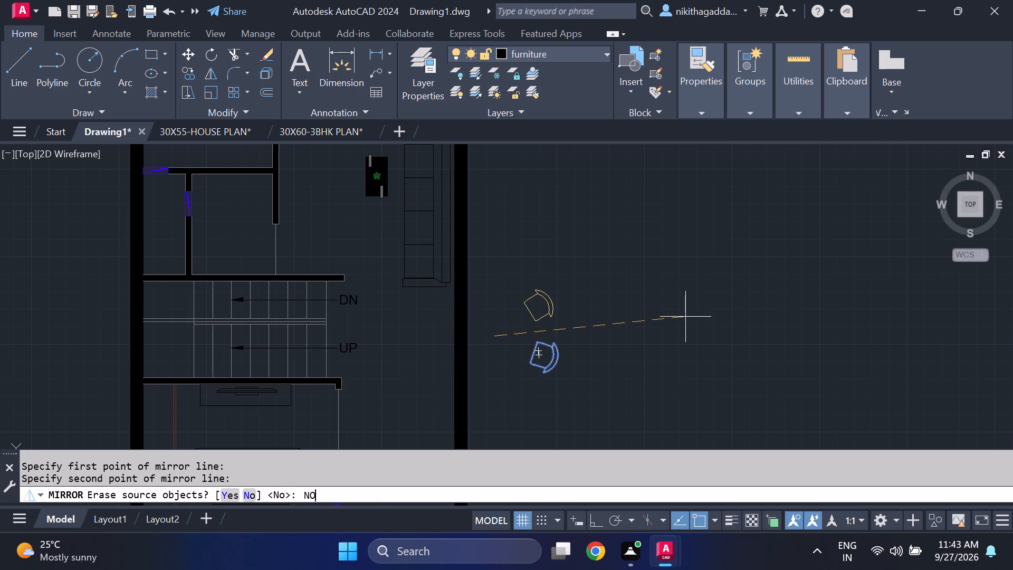
key("Return")
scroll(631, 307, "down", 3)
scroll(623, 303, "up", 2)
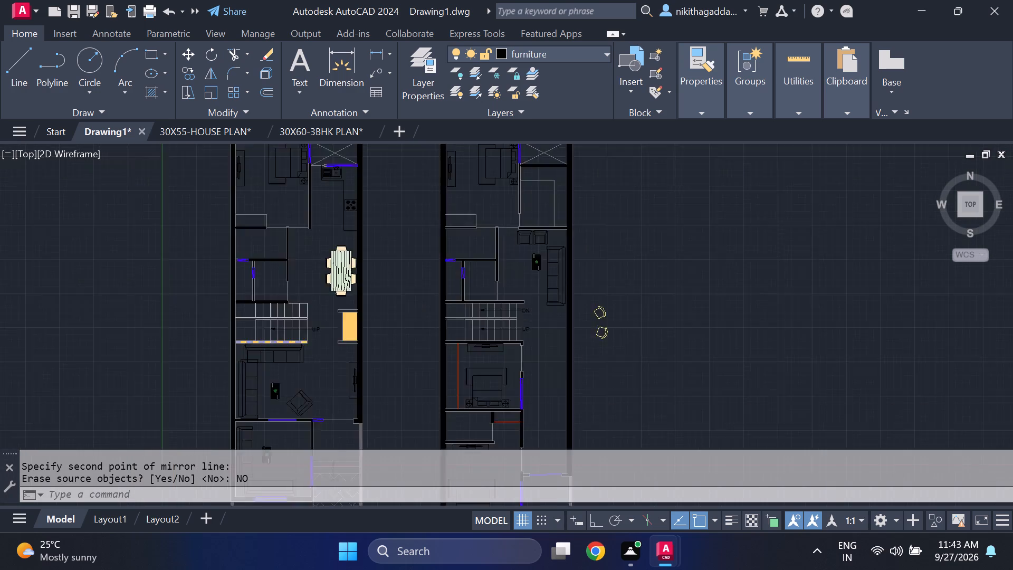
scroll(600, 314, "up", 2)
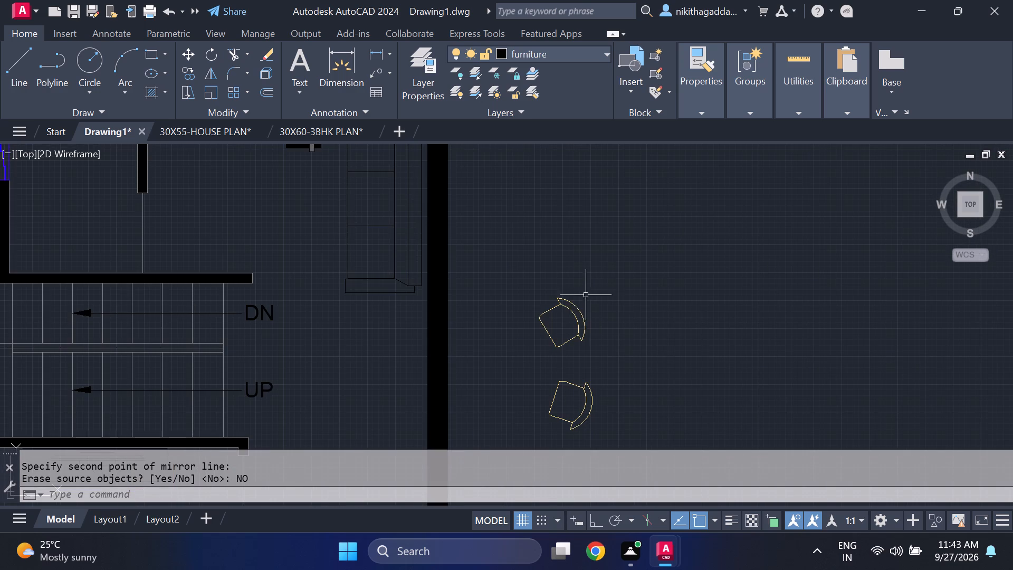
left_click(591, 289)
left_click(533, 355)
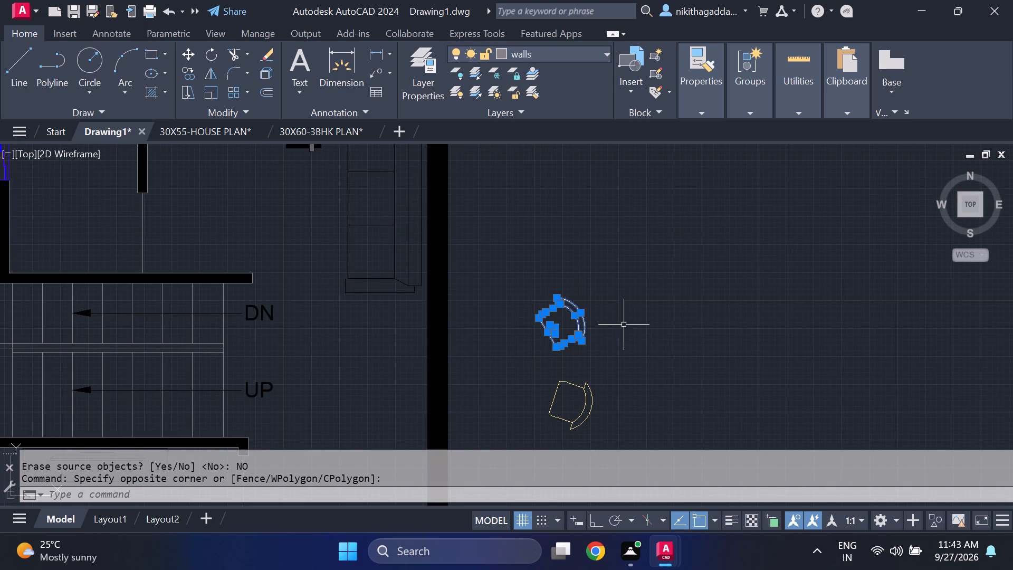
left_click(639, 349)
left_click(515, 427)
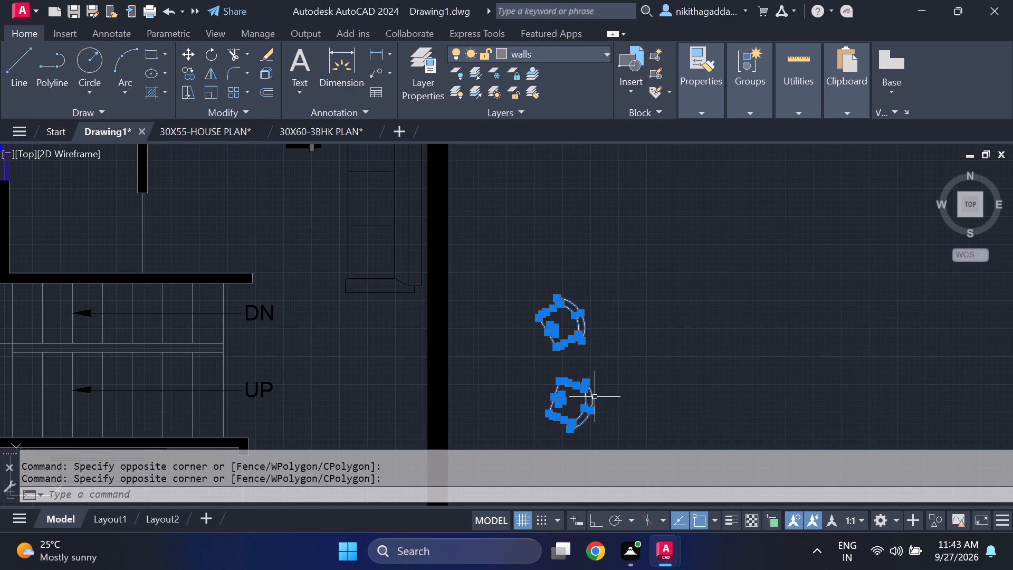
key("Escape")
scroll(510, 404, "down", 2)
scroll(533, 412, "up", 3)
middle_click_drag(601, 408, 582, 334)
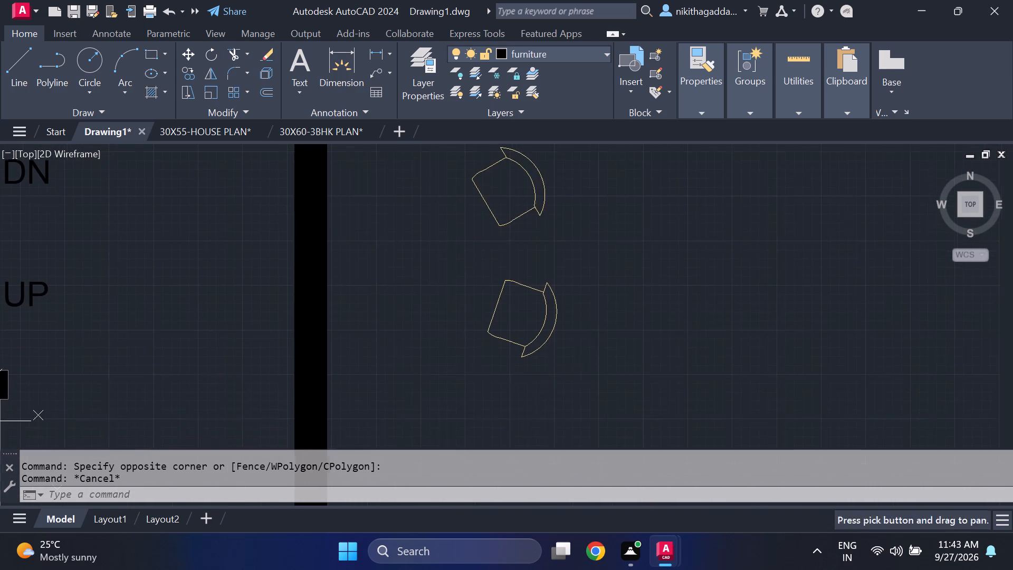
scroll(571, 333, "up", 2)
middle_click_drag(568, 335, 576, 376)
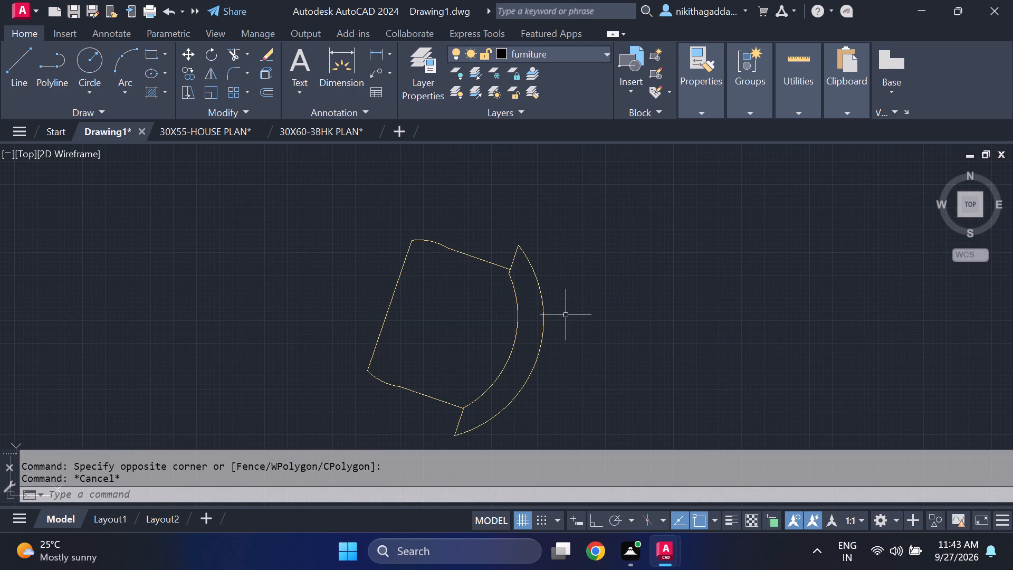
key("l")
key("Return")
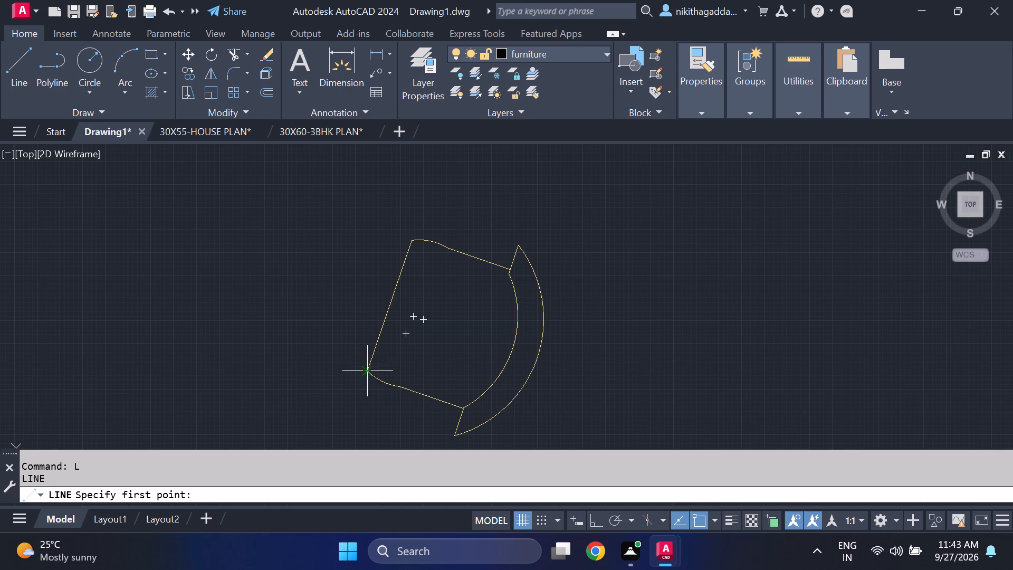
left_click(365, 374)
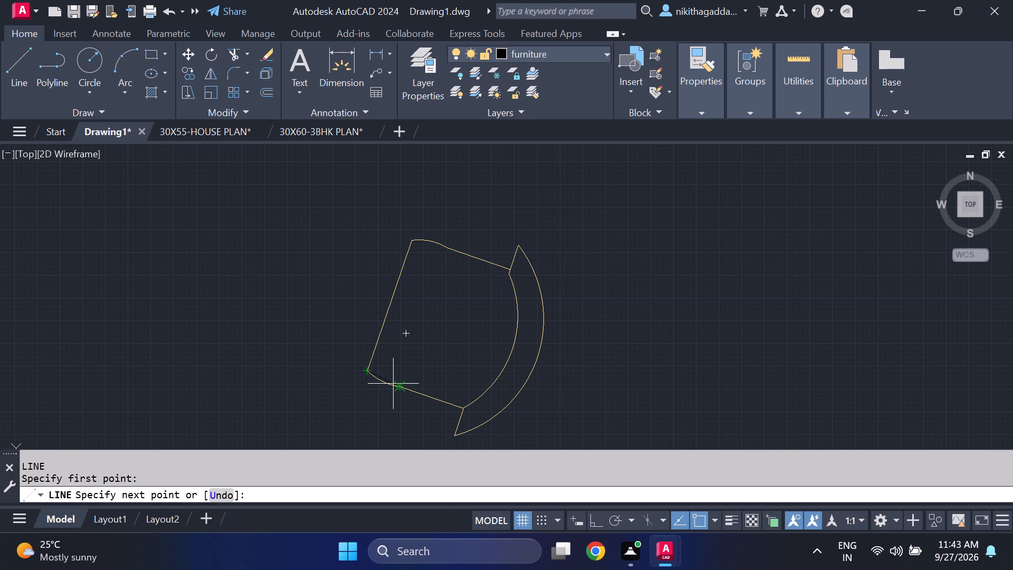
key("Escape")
Move both chairs into the second floor plan, beside the outer wall below the long sofa and near the staircase.
scroll(410, 391, "down", 3)
left_click(473, 177)
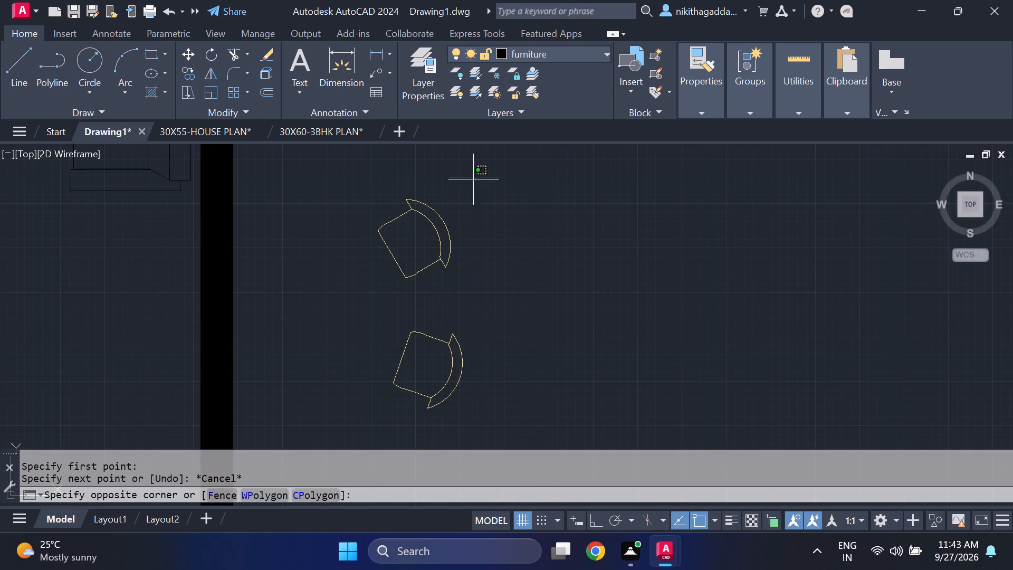
left_click(367, 424)
key("m")
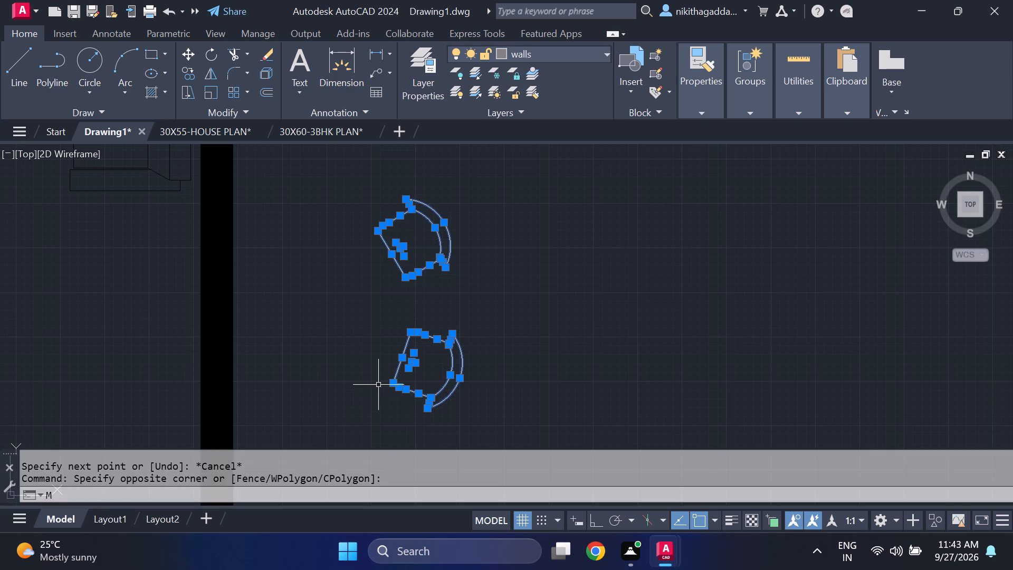
key("Return")
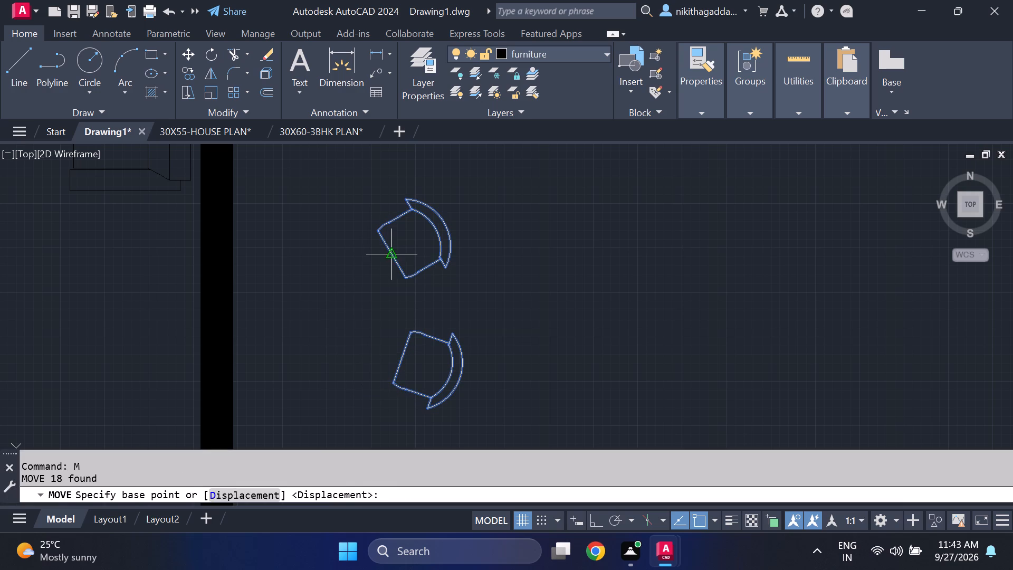
left_click(392, 255)
scroll(193, 242, "down", 2)
middle_click_drag(258, 282, 605, 353)
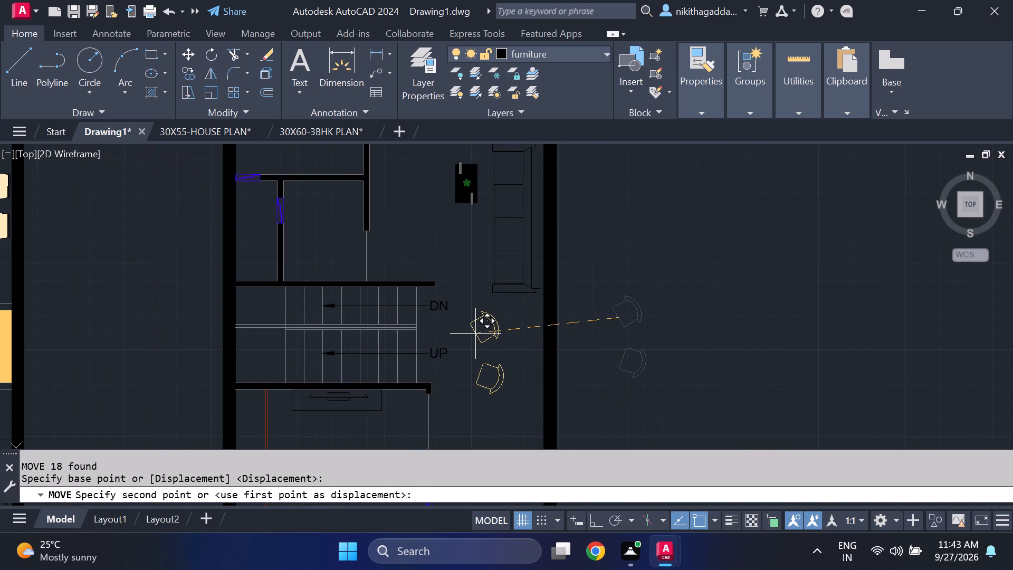
middle_click_drag(486, 347, 480, 291)
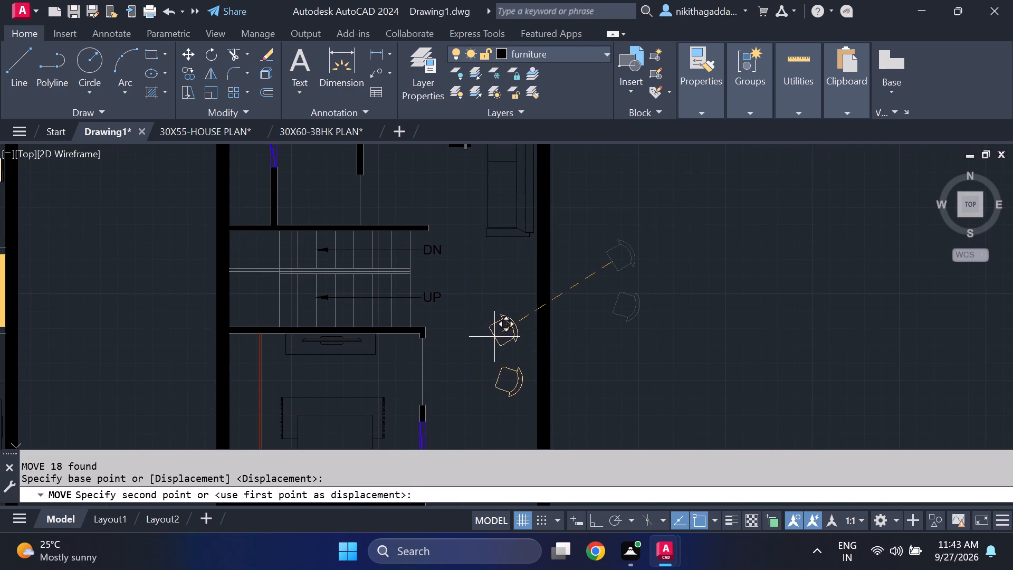
left_click(500, 331)
Delete the upper chair of the pair, including its leftover short line segment.
scroll(580, 346, "down", 3)
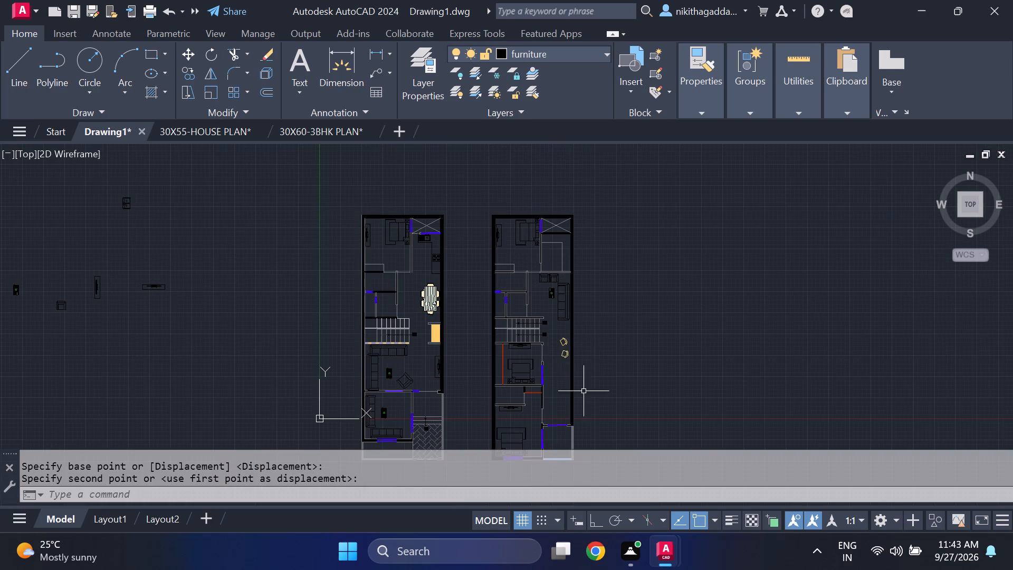
scroll(569, 352, "up", 3)
scroll(558, 301, "up", 2)
left_click(561, 297)
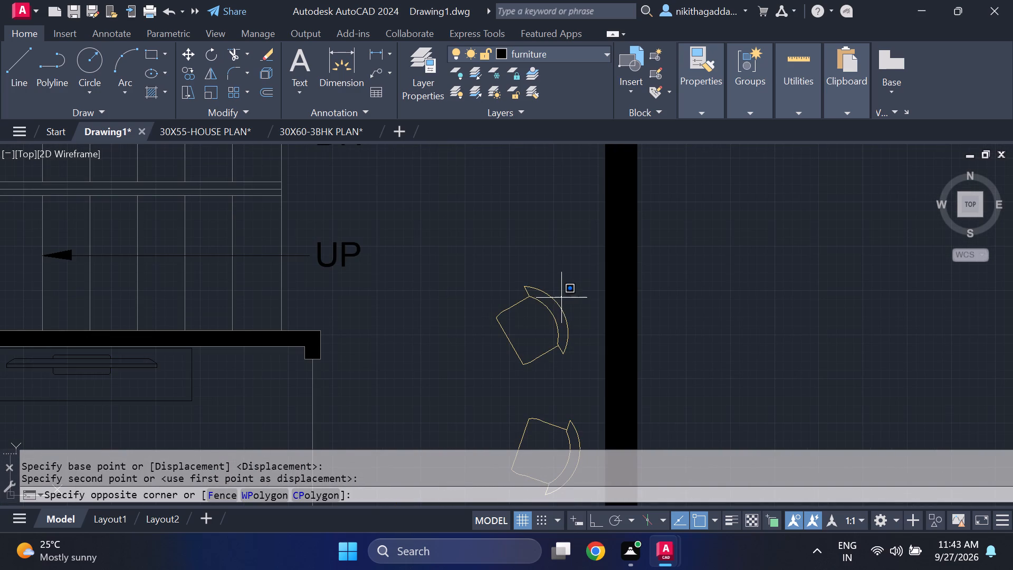
left_click(488, 368)
key("Delete")
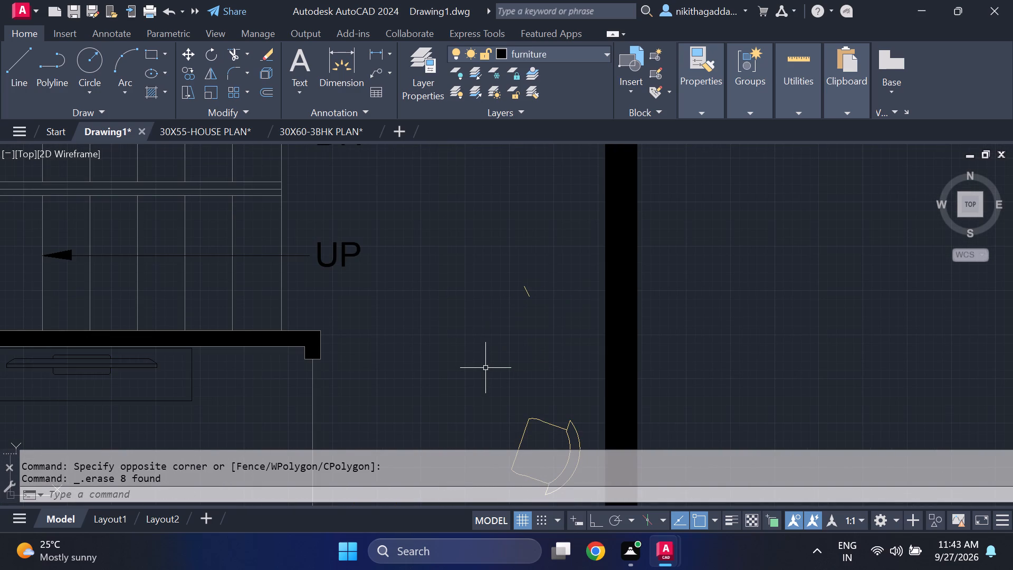
left_click_drag(549, 284, 539, 293)
left_click(479, 326)
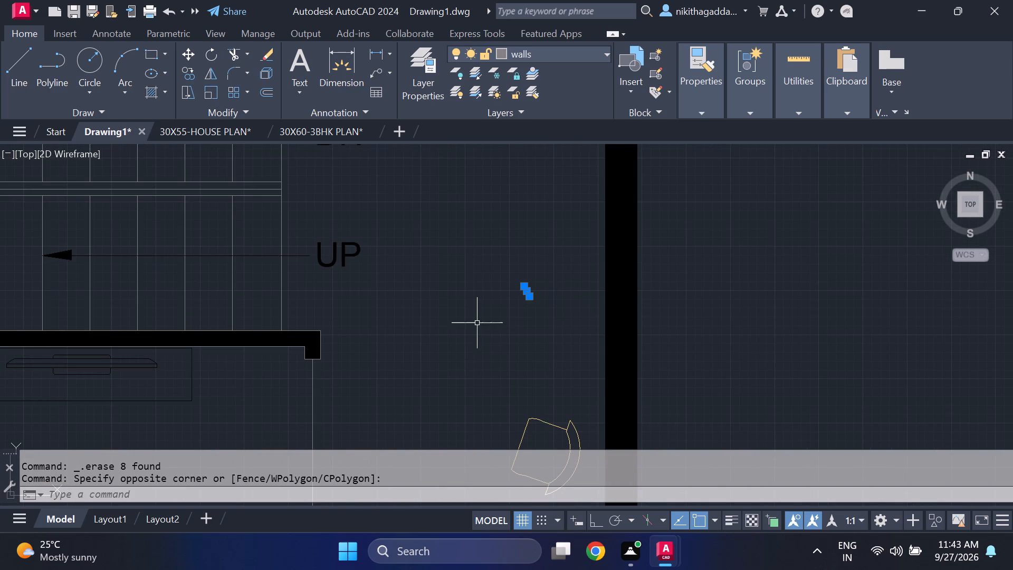
key("Delete")
Mirror the remaining chair upward across a nearly horizontal line just above it, keeping the source chair.
type("MI")
key("Return")
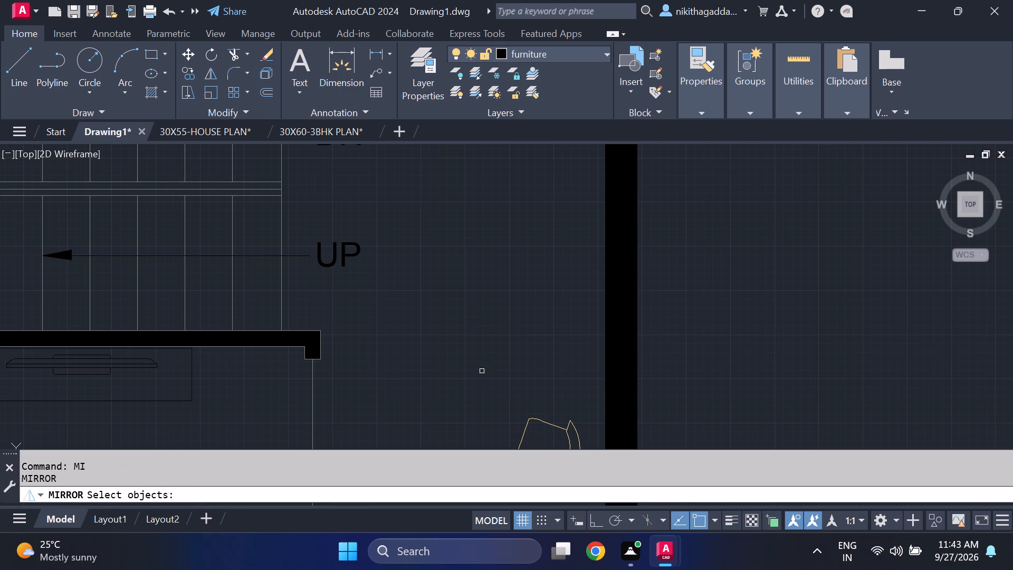
middle_click_drag(566, 405, 513, 248)
left_click_drag(518, 244, 498, 287)
left_click(440, 355)
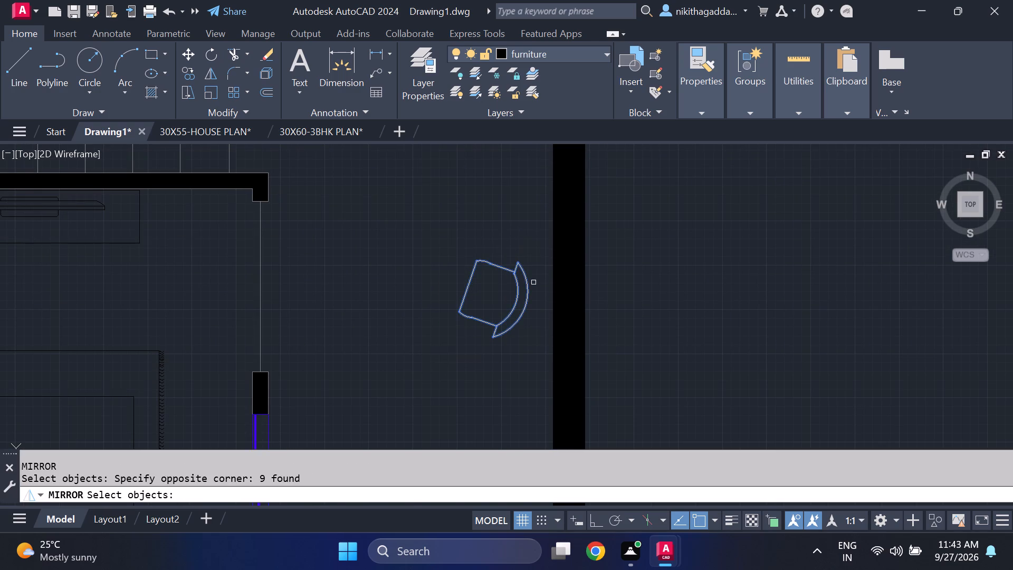
left_click_drag(543, 262, 537, 274)
left_click(448, 370)
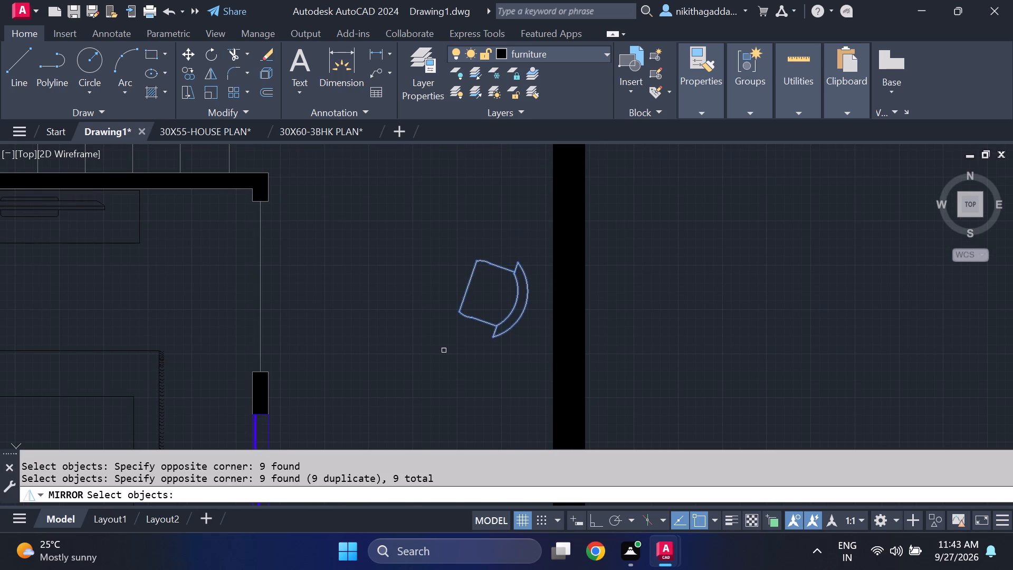
key("Return")
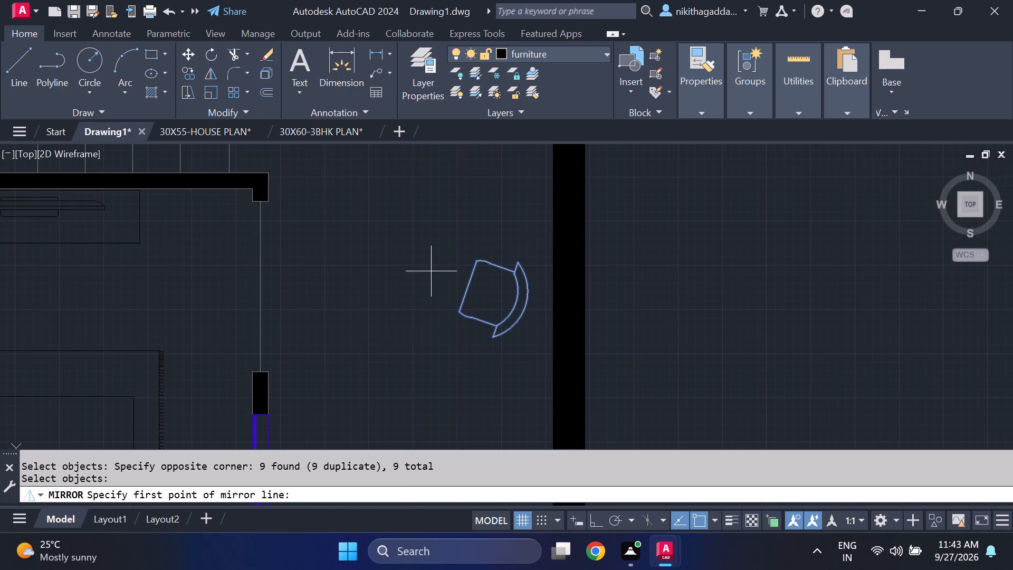
left_click(427, 251)
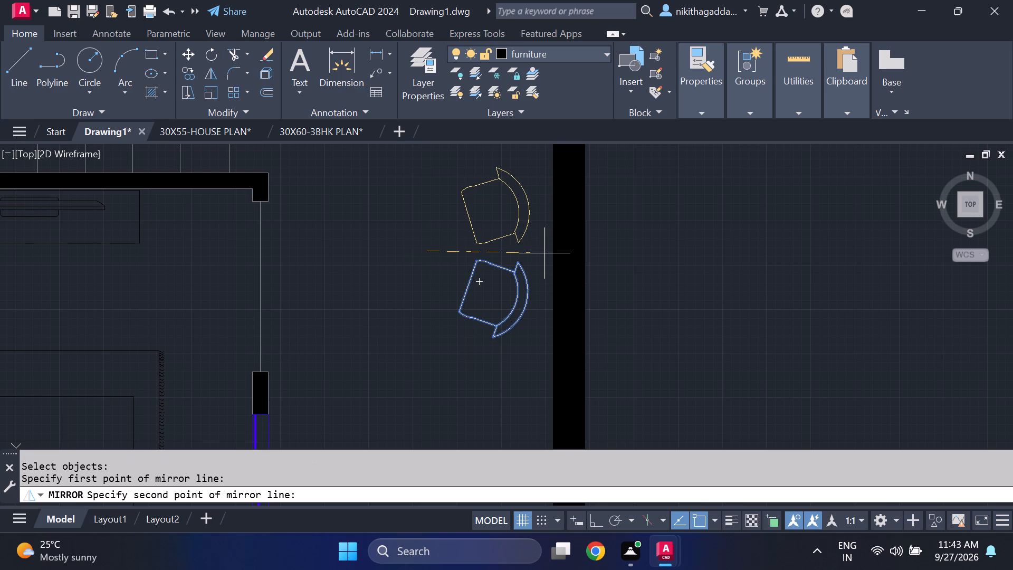
left_click(544, 253)
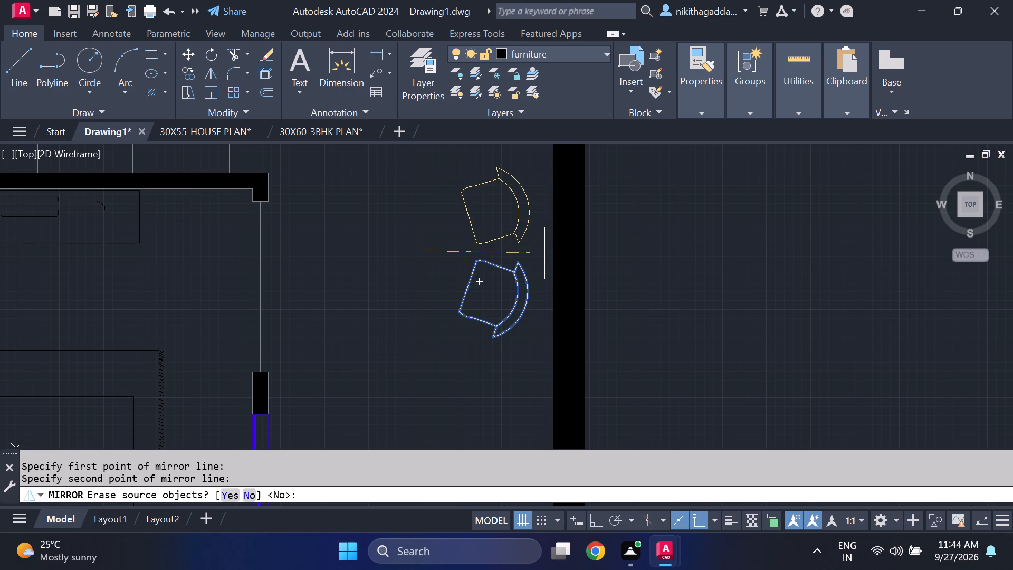
type("NO")
key("Return")
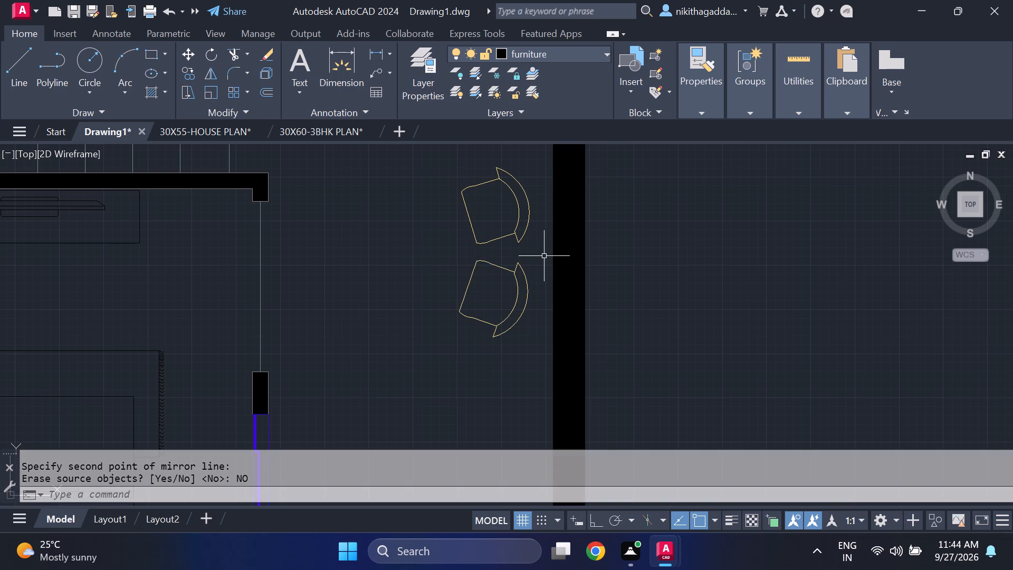
Move the upper mirrored chair slightly upward to widen the gap between the two chairs.
scroll(552, 285, "down", 4)
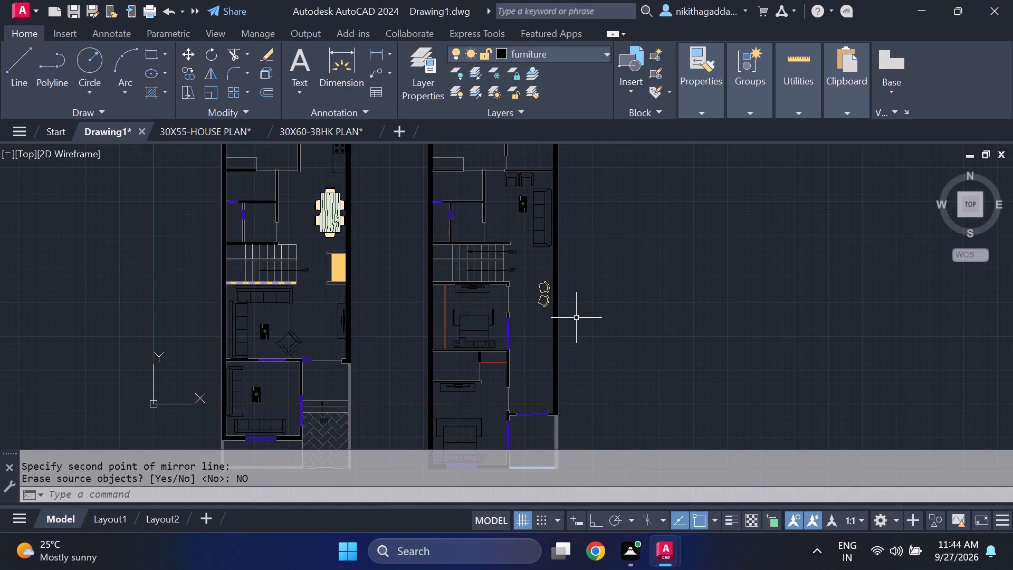
middle_click(576, 319)
scroll(563, 297, "up", 3)
scroll(499, 260, "up", 2)
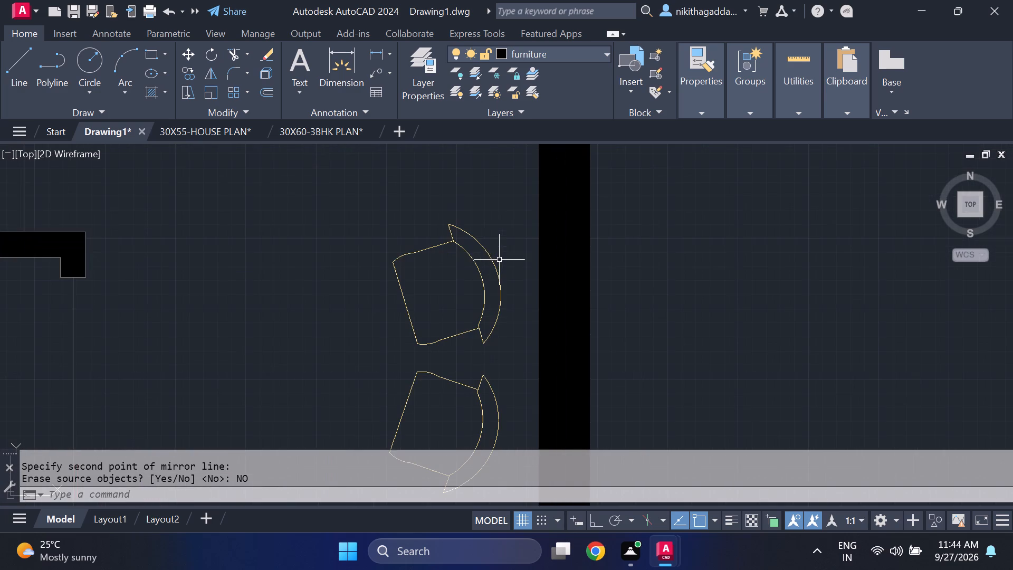
left_click(491, 222)
left_click(383, 356)
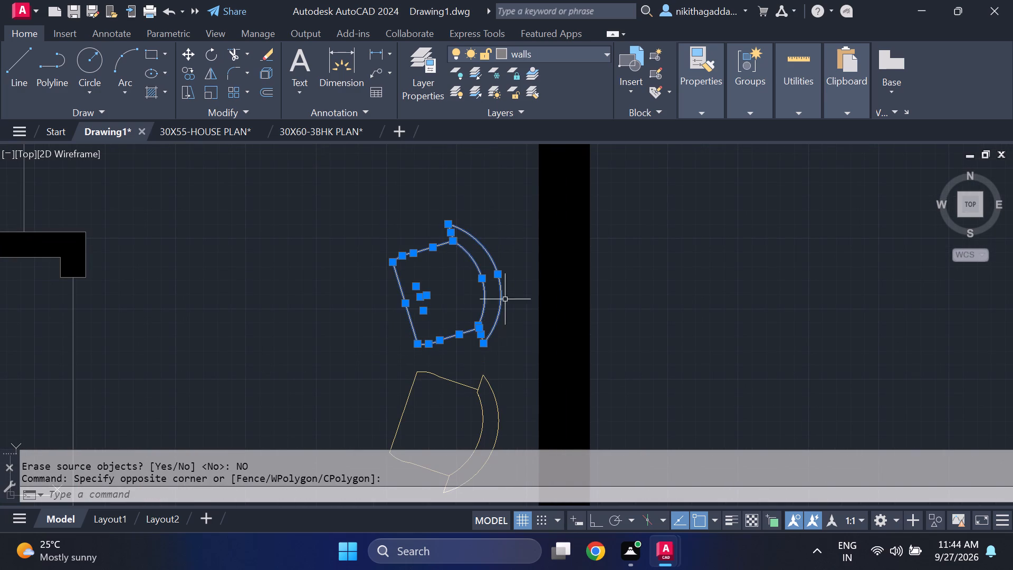
left_click_drag(488, 221, 486, 227)
left_click(410, 344)
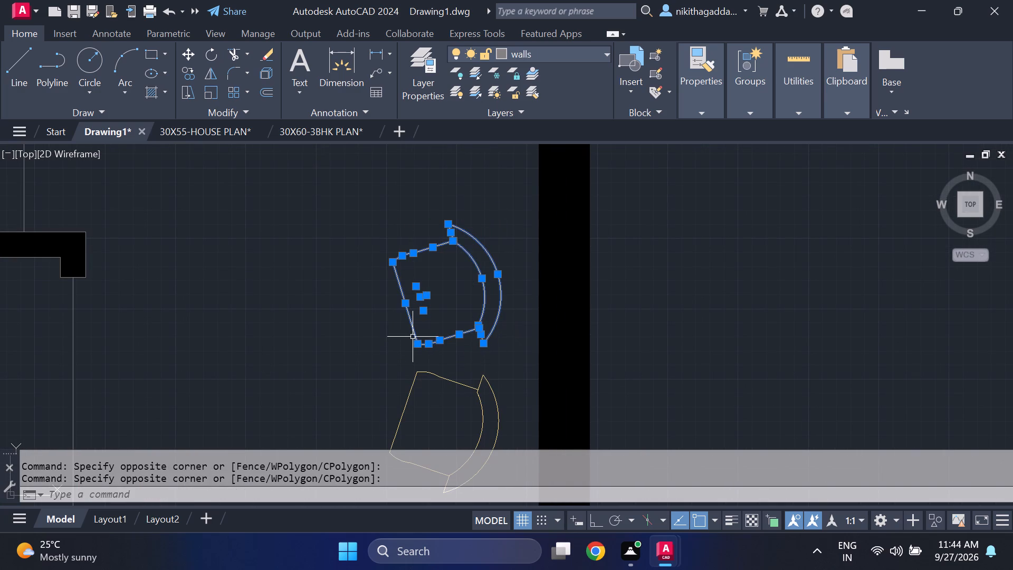
key("m")
key("Return")
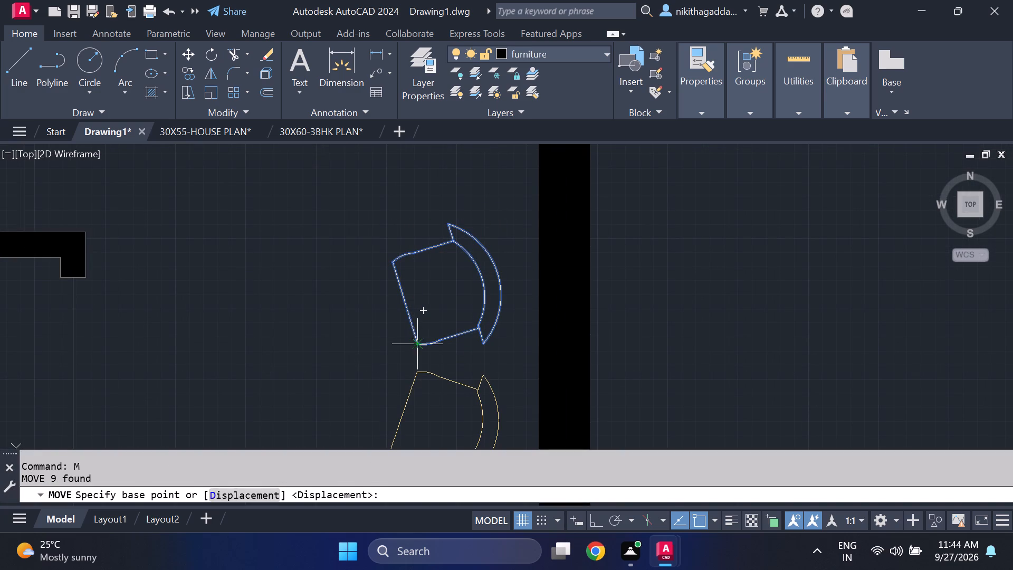
left_click(415, 345)
left_click(419, 302)
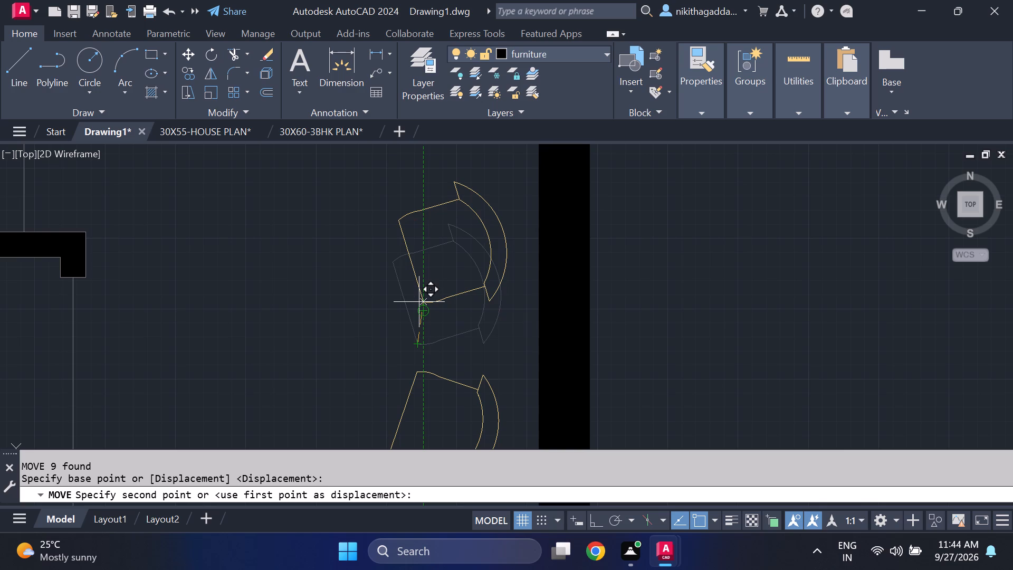
Examine the furniture layout across both floor plans and the loose furniture beside them.
scroll(431, 307, "down", 3)
scroll(506, 338, "down", 3)
middle_click_drag(545, 368, 556, 308)
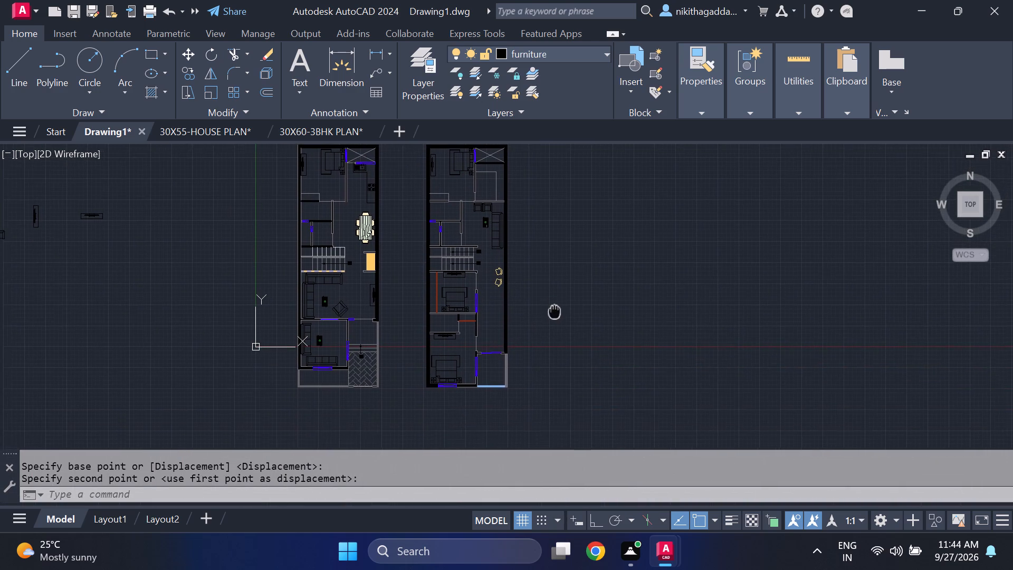
middle_click_drag(556, 308, 556, 305)
middle_click_drag(559, 315, 651, 375)
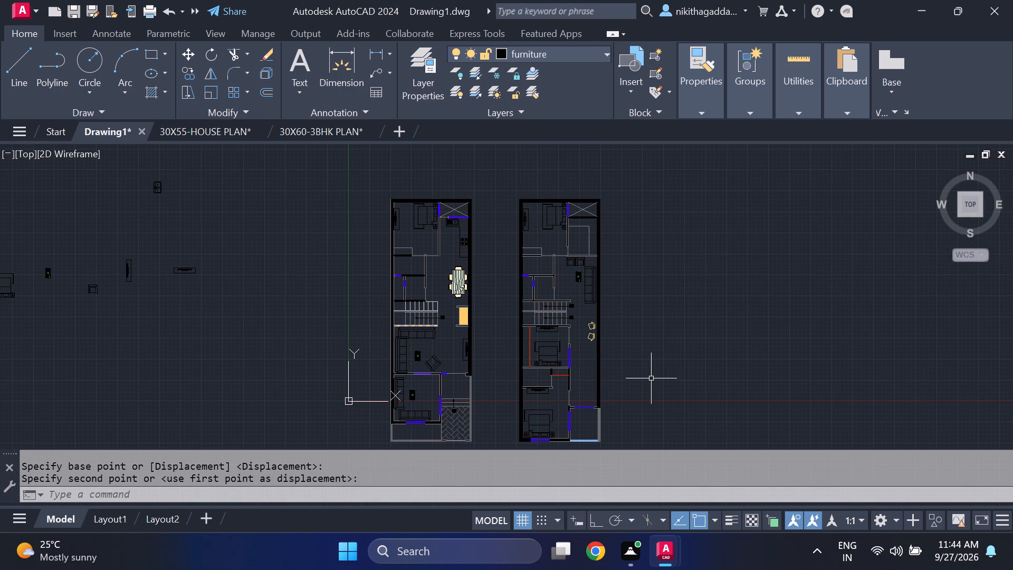
scroll(615, 406, "up", 1)
middle_click_drag(620, 407, 613, 339)
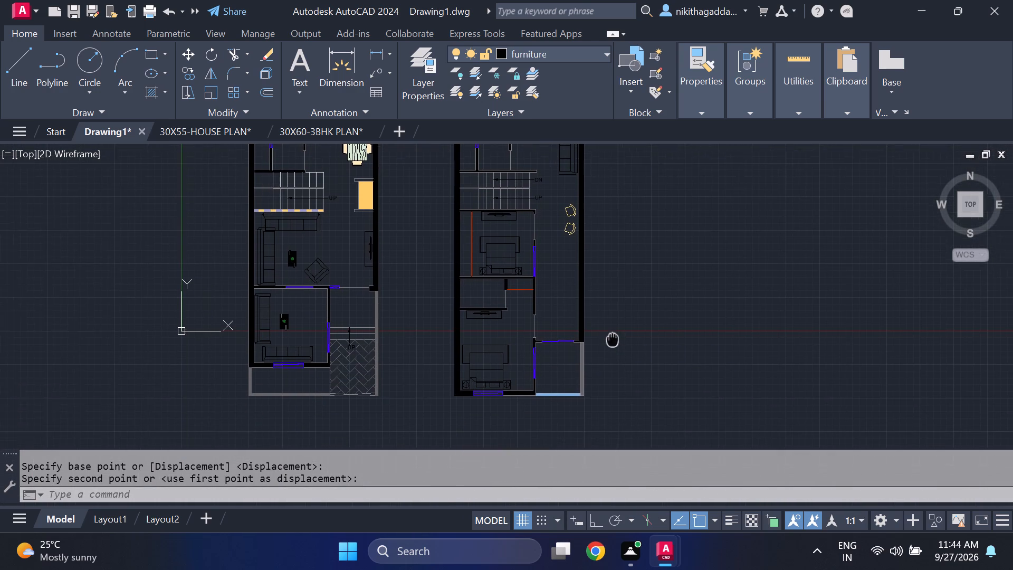
middle_click_drag(613, 339, 615, 332)
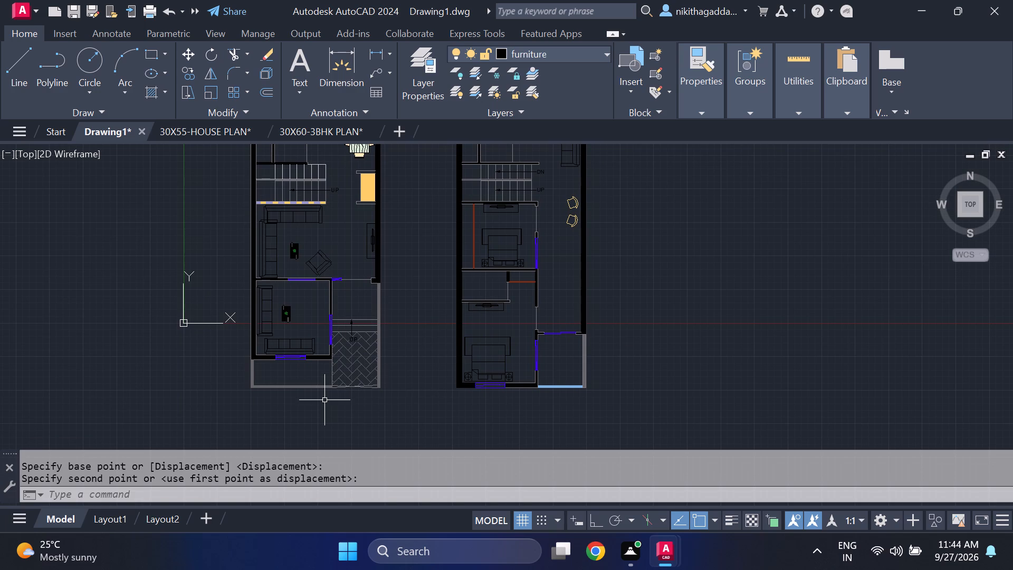
scroll(324, 400, "up", 1)
middle_click_drag(680, 419, 678, 419)
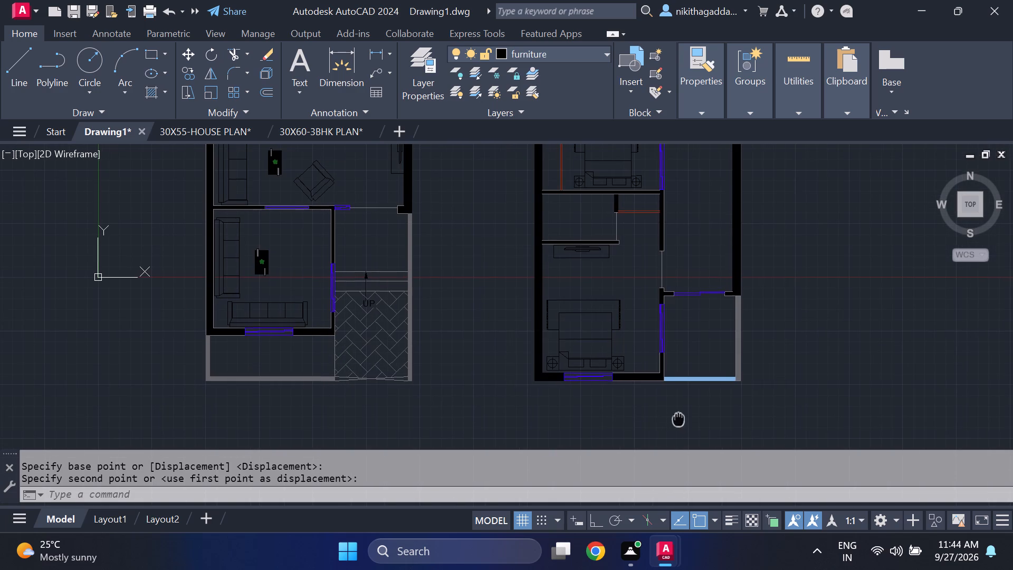
middle_click_drag(678, 419, 722, 446)
middle_click(722, 446)
middle_click_drag(722, 446, 745, 471)
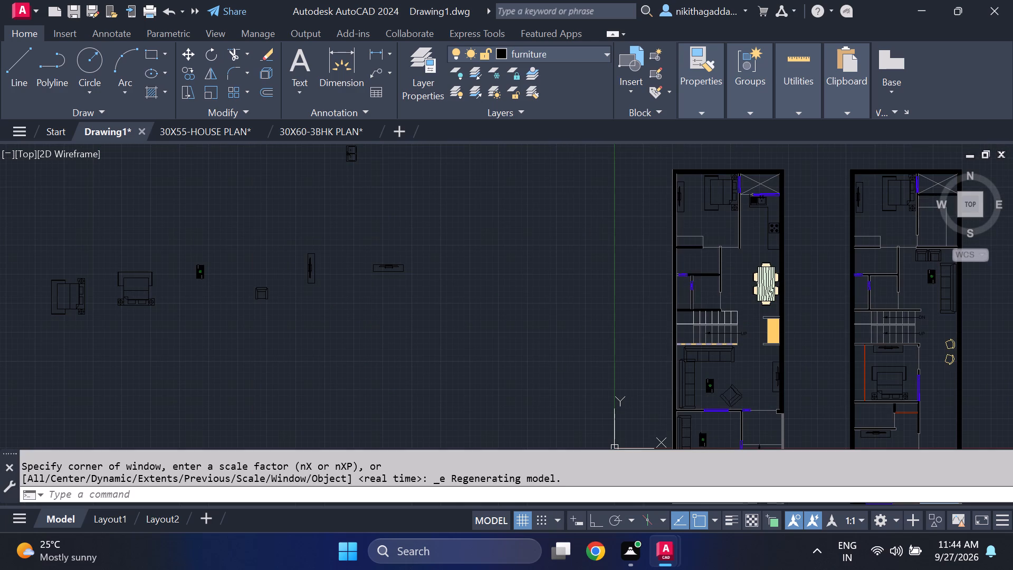
Set the greenary layer's colour to index colour 103 and make greenary the current layer.
left_click(592, 51)
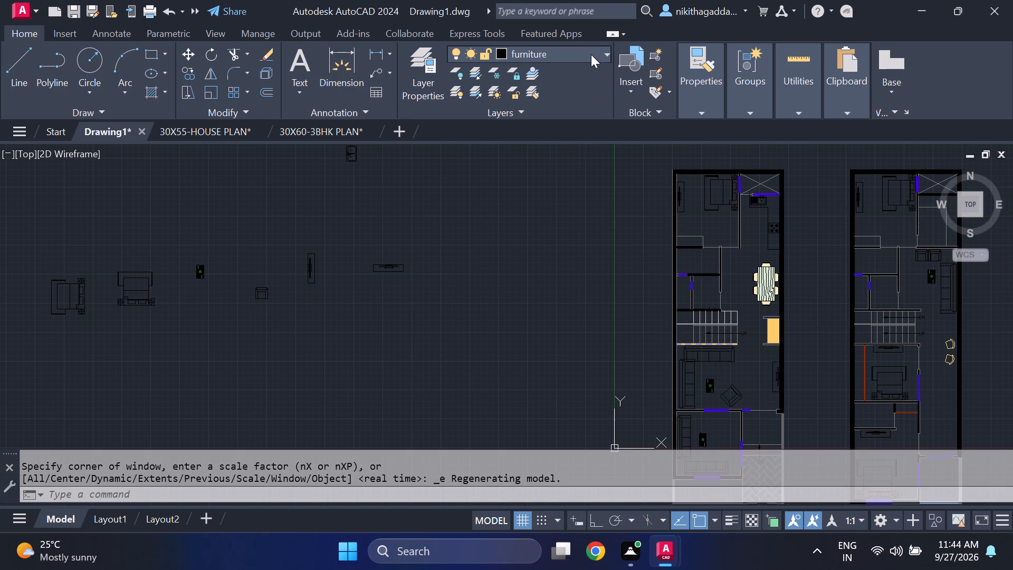
left_click(508, 145)
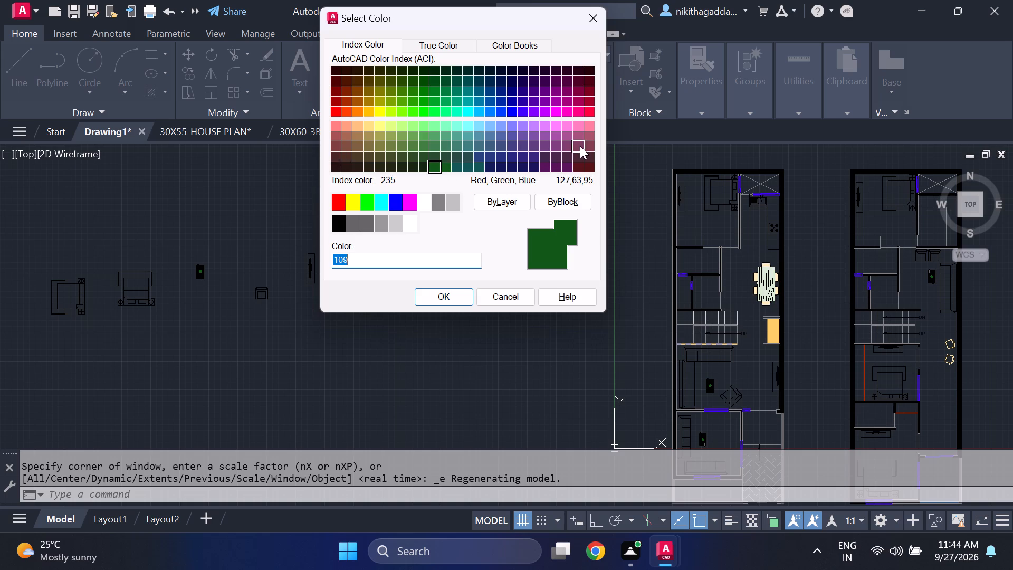
left_click(437, 134)
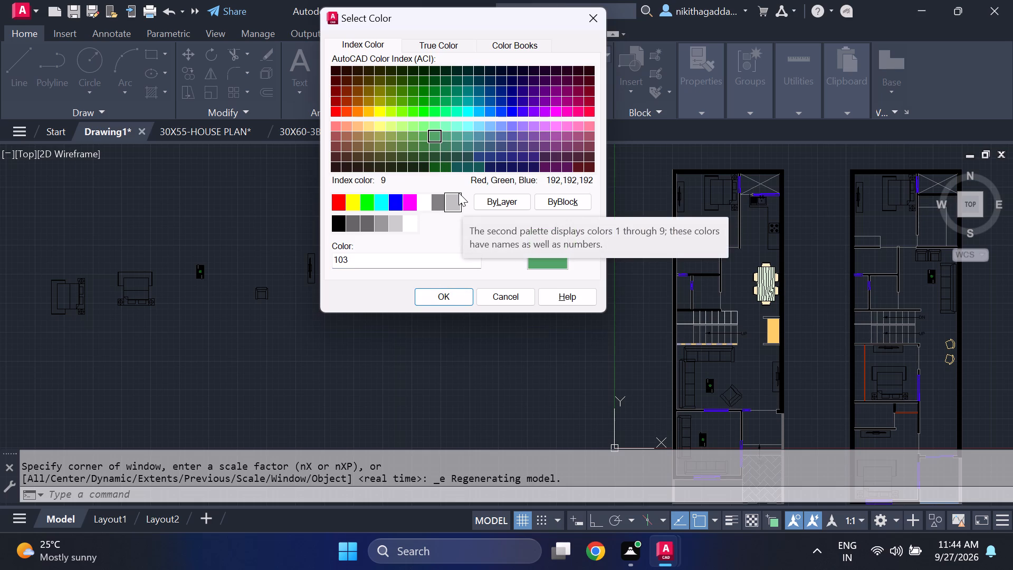
left_click(441, 293)
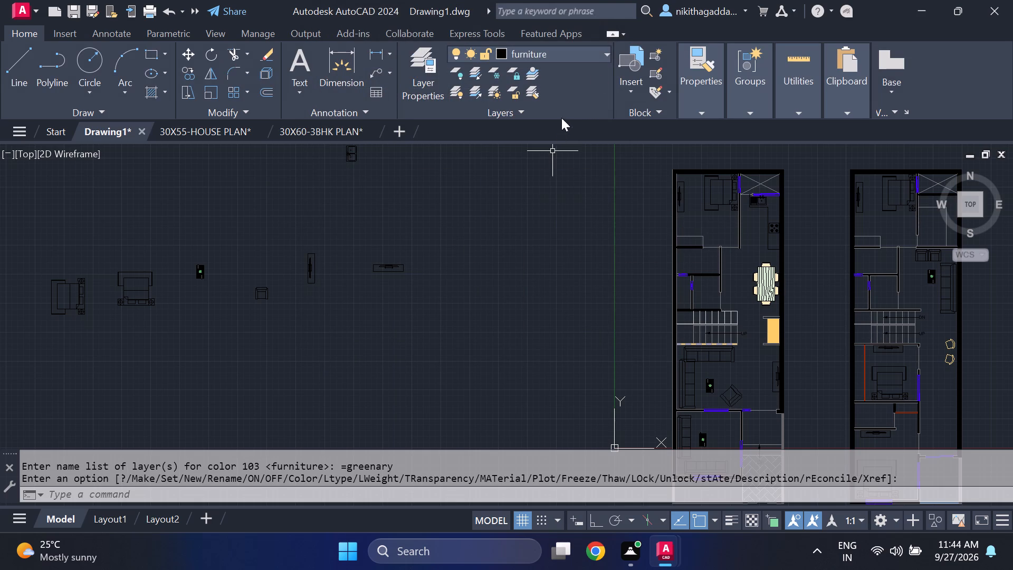
left_click(603, 52)
left_click(579, 146)
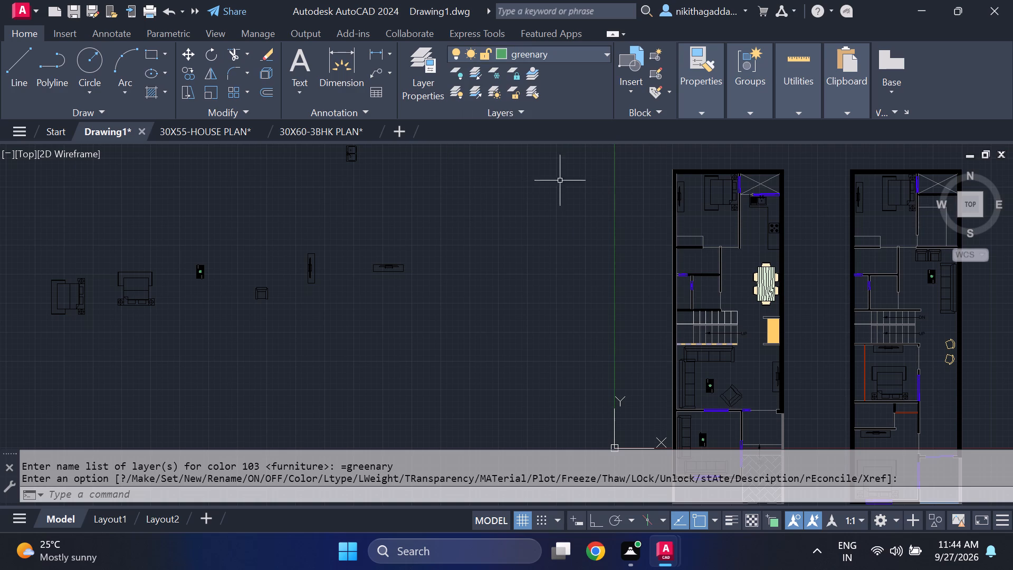
Insert the Trees - Imperial block from the tool palettes into the empty space between the loose furniture and the floor plans.
type("TP")
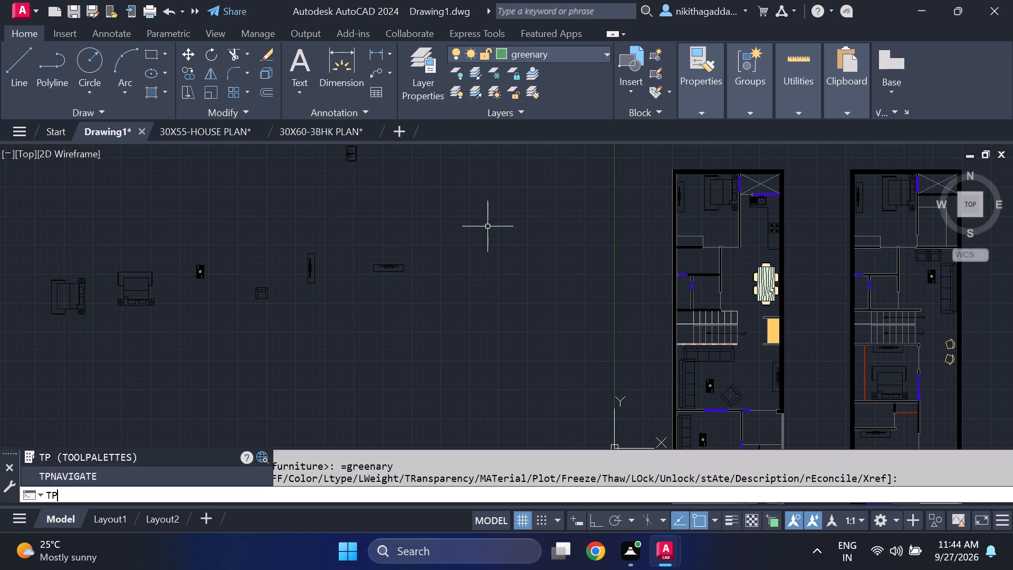
key("Return")
left_click_drag(649, 301, 648, 301)
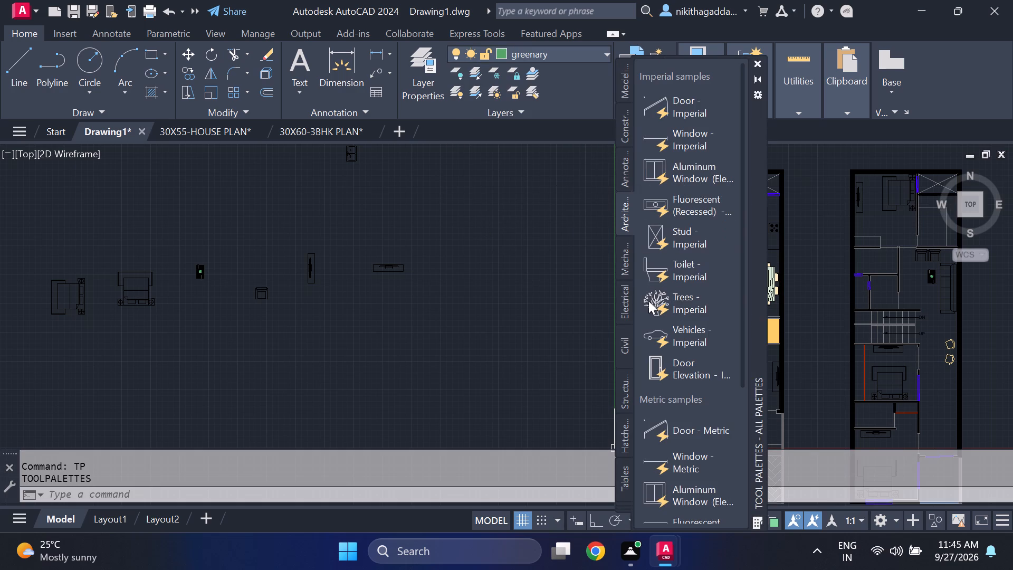
left_click_drag(648, 301, 449, 298)
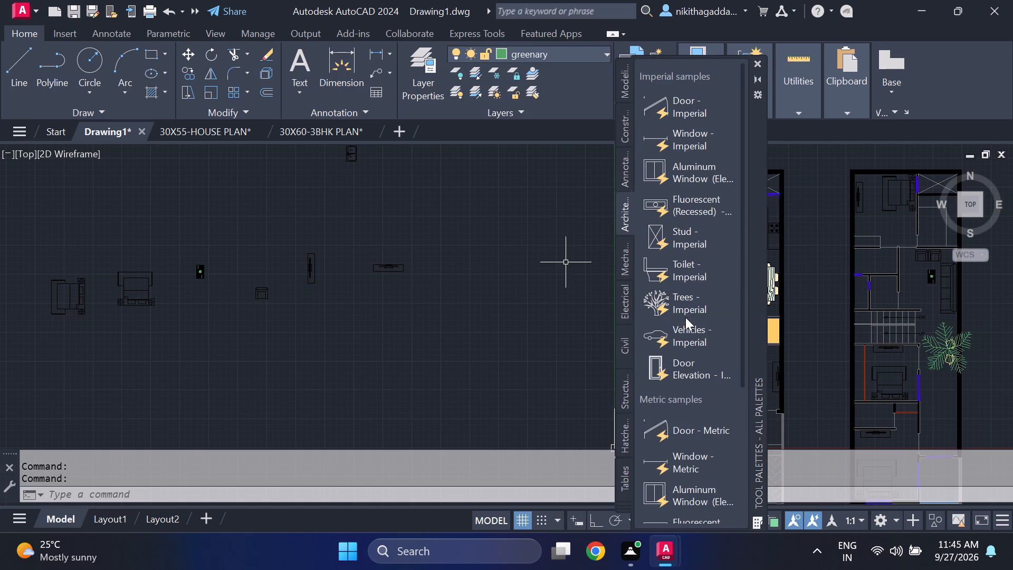
left_click_drag(685, 300, 478, 329)
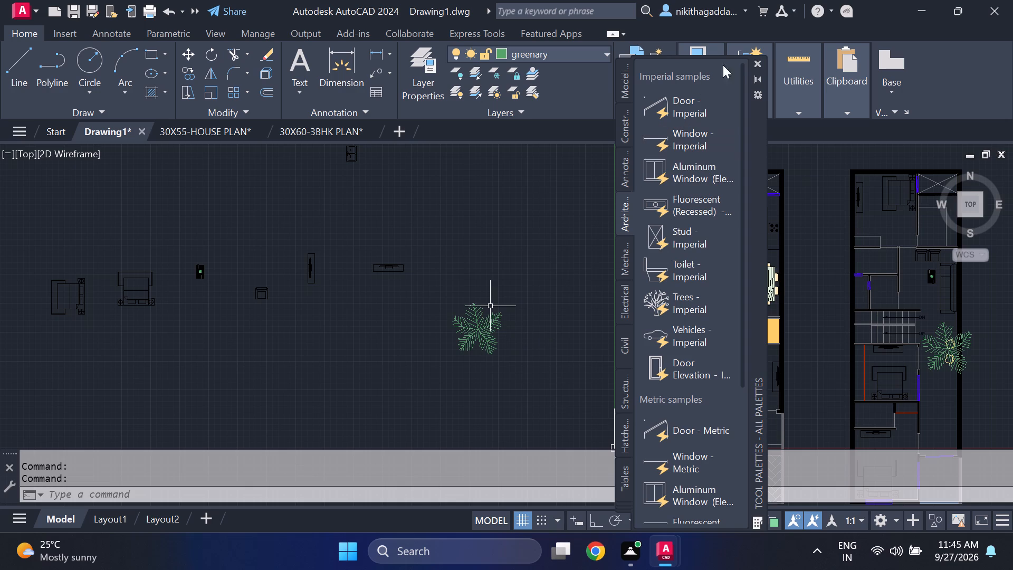
left_click(761, 62)
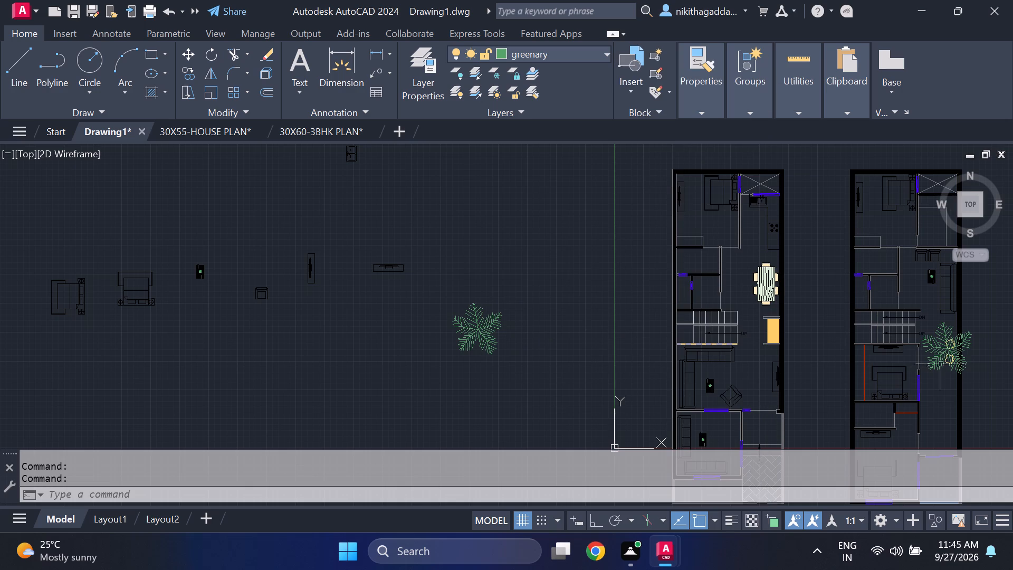
Delete the stray tree overlapping the chair pair in the second floor plan.
left_click(963, 357)
key("Delete")
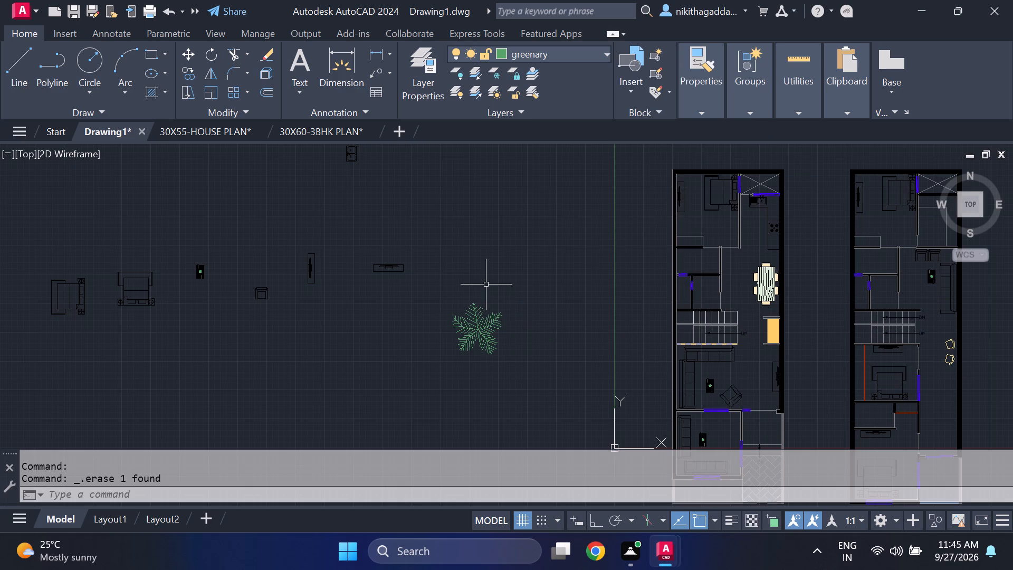
Scale the loose tree down about its centre to slightly under half its size.
left_click_drag(499, 285, 500, 296)
left_click(438, 401)
type("SCAL")
key("e")
key("Return")
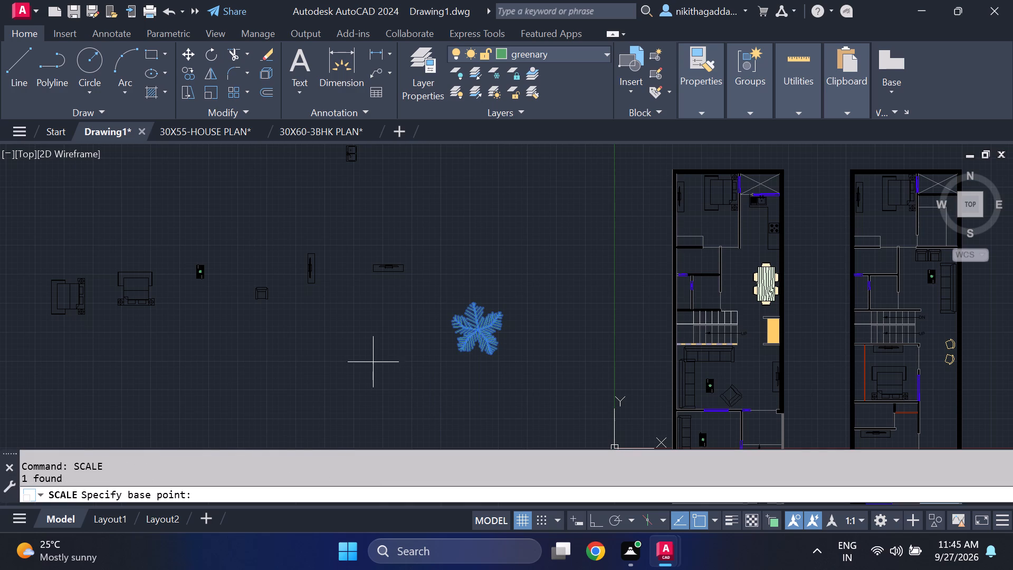
left_click(478, 329)
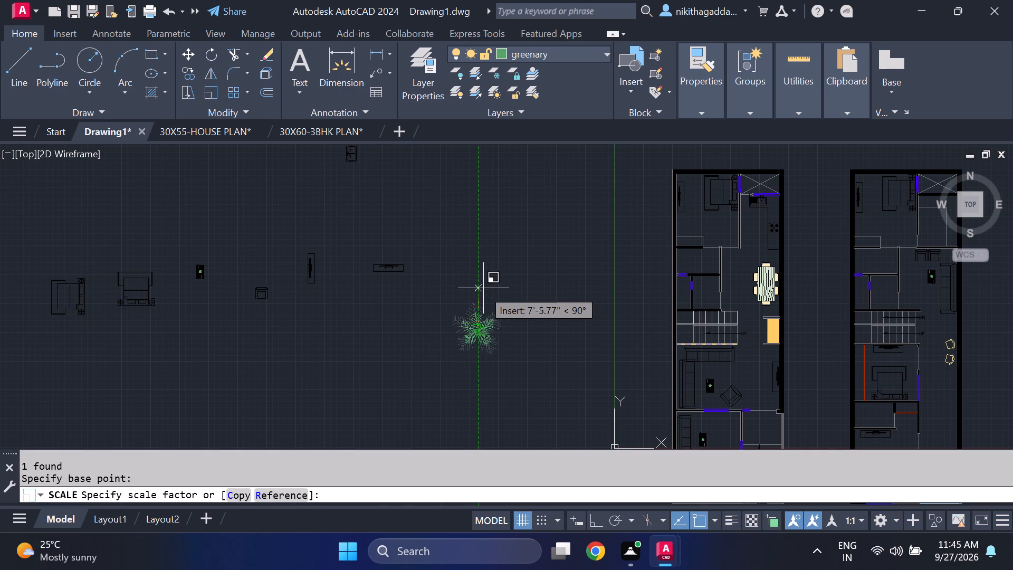
left_click(473, 305)
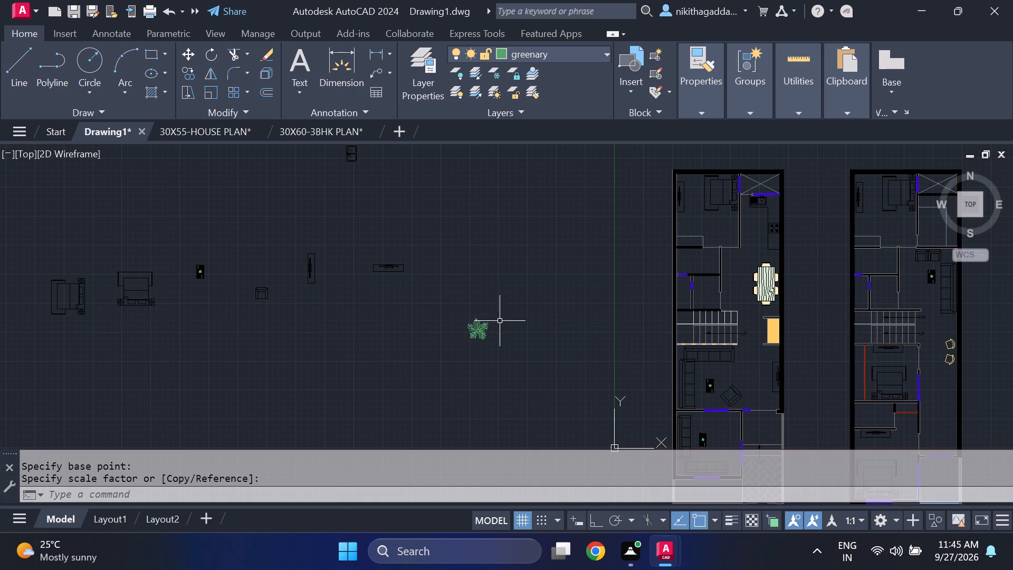
Copy the loose tree by its centre into the small balcony beside the lowest bedroom of the second floor plan.
left_click(500, 312)
left_click(383, 372)
type("CO")
key("Return")
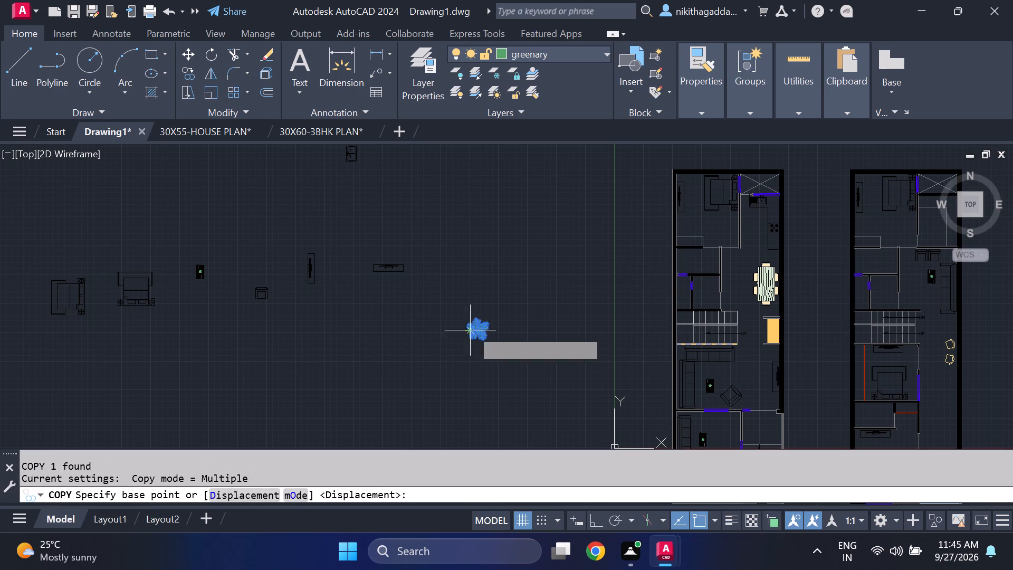
scroll(477, 329, "up", 3)
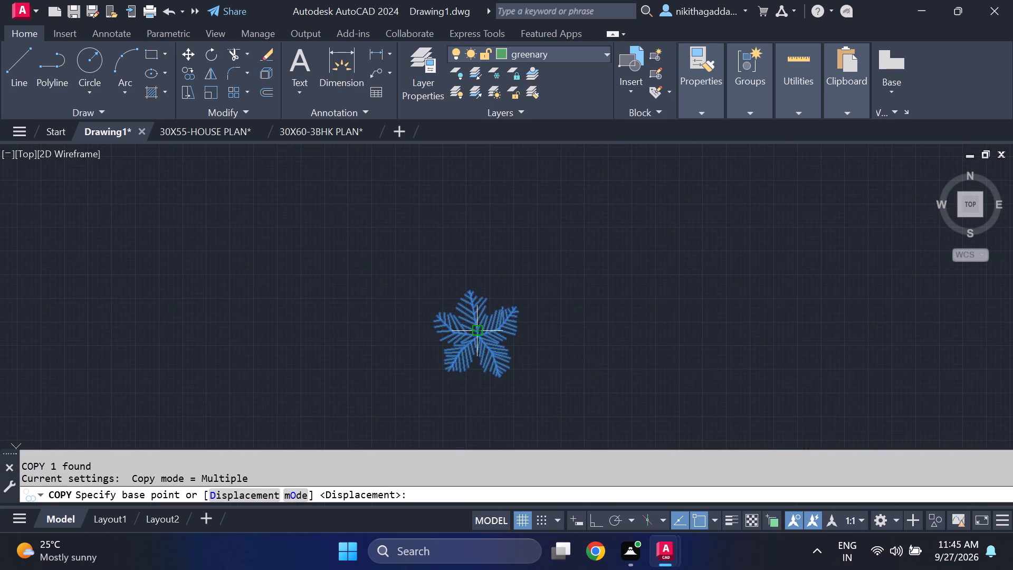
left_click(479, 331)
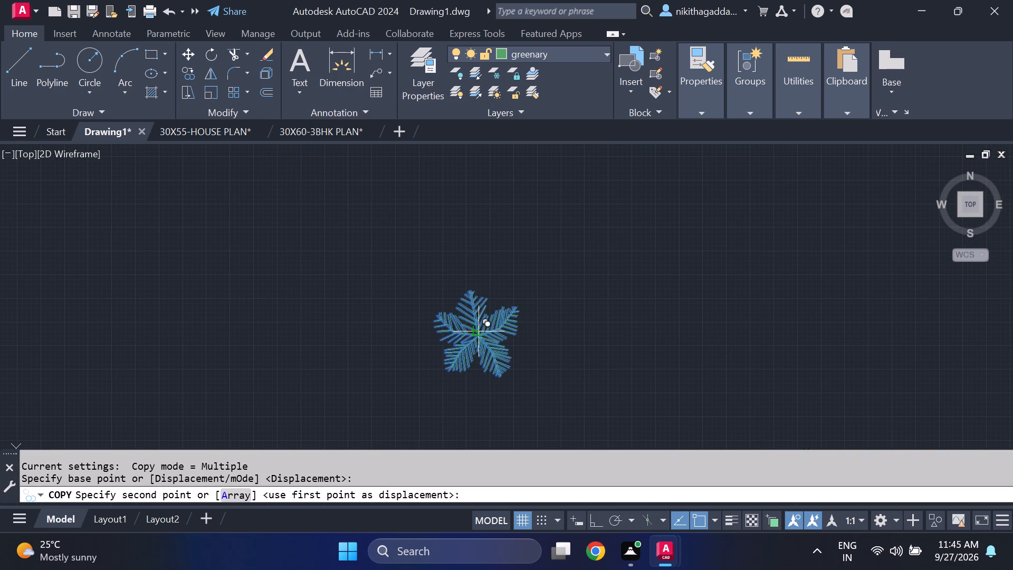
scroll(584, 354, "down", 2)
middle_click_drag(607, 366, 283, 227)
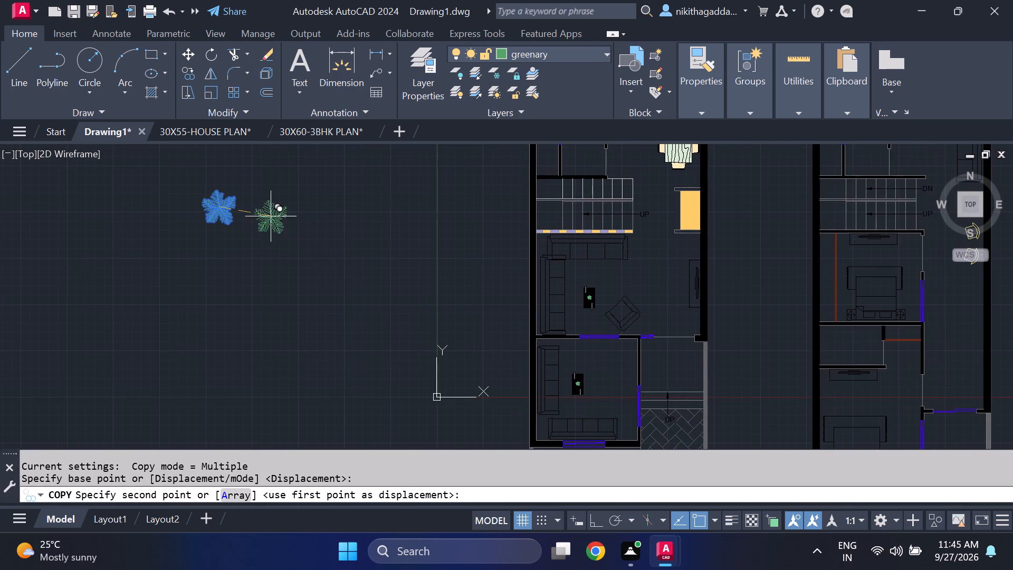
middle_click_drag(475, 323, 279, 193)
scroll(398, 297, "up", 2)
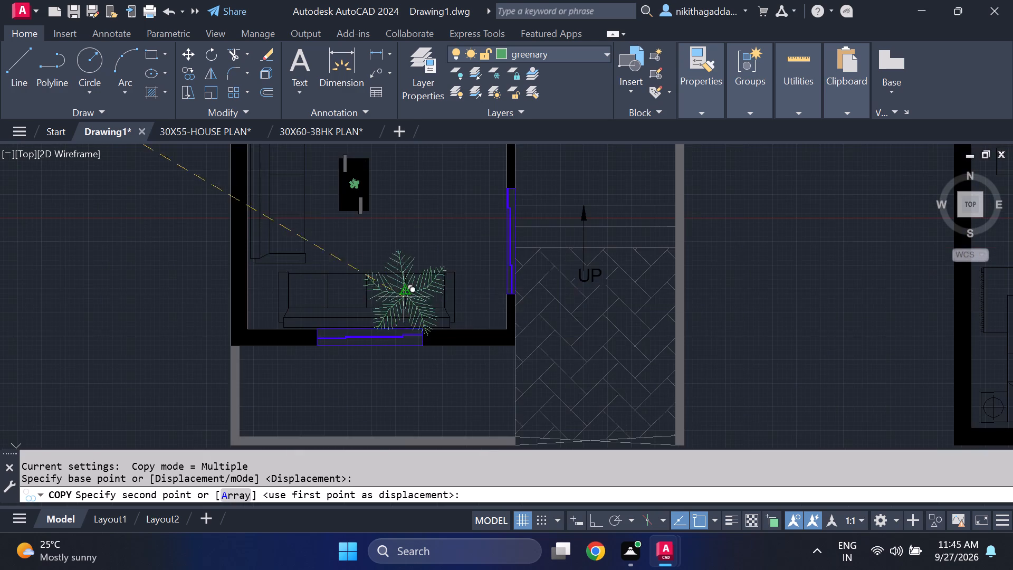
scroll(565, 332, "down", 2)
middle_click_drag(561, 330, 358, 224)
scroll(667, 244, "up", 1)
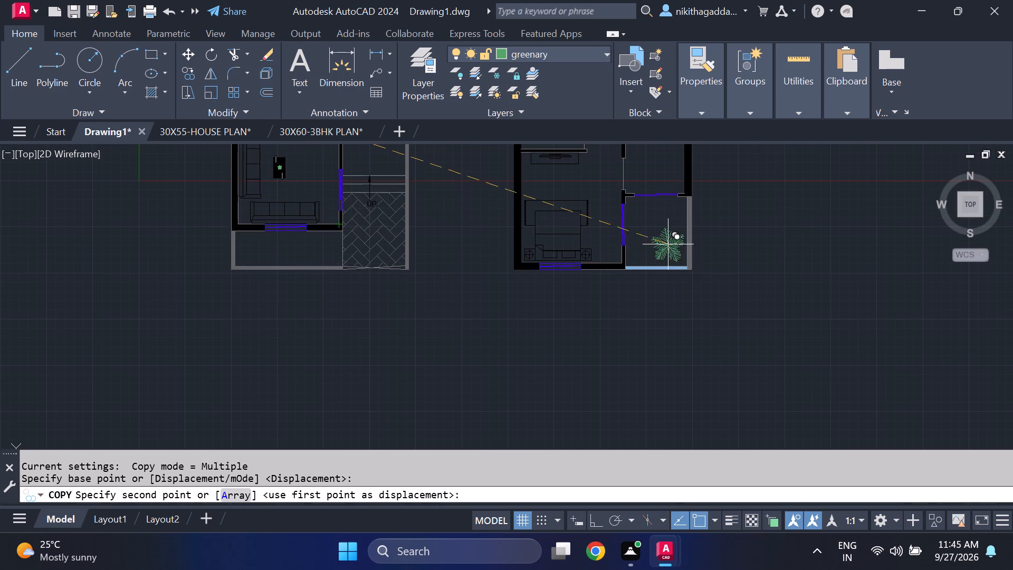
scroll(667, 244, "up", 1)
left_click(615, 242)
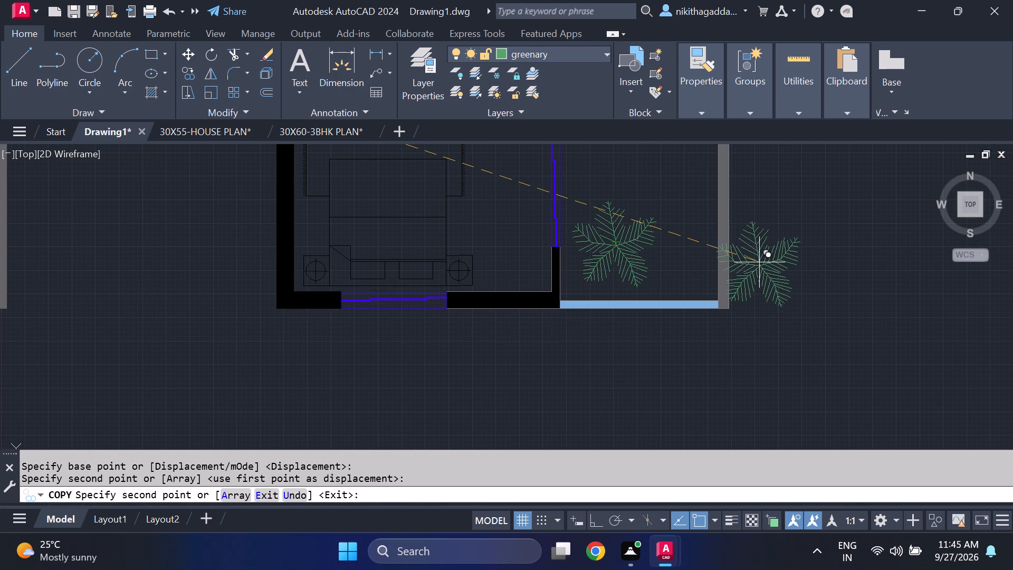
key("Escape")
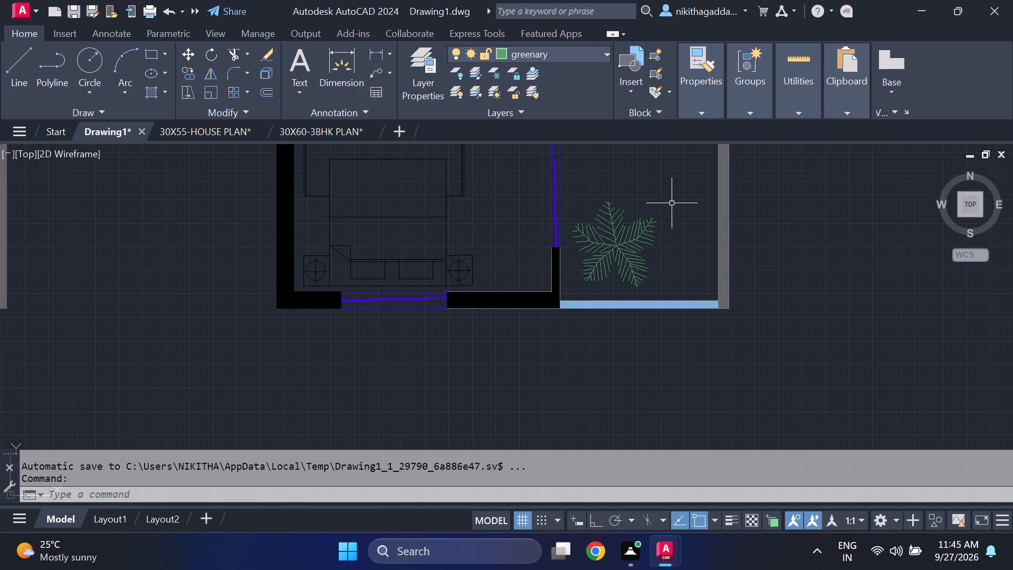
Scale the balcony tree down about its centre to roughly a third of its size.
left_click(647, 199)
left_click(608, 258)
type("SCALKE")
key("Return")
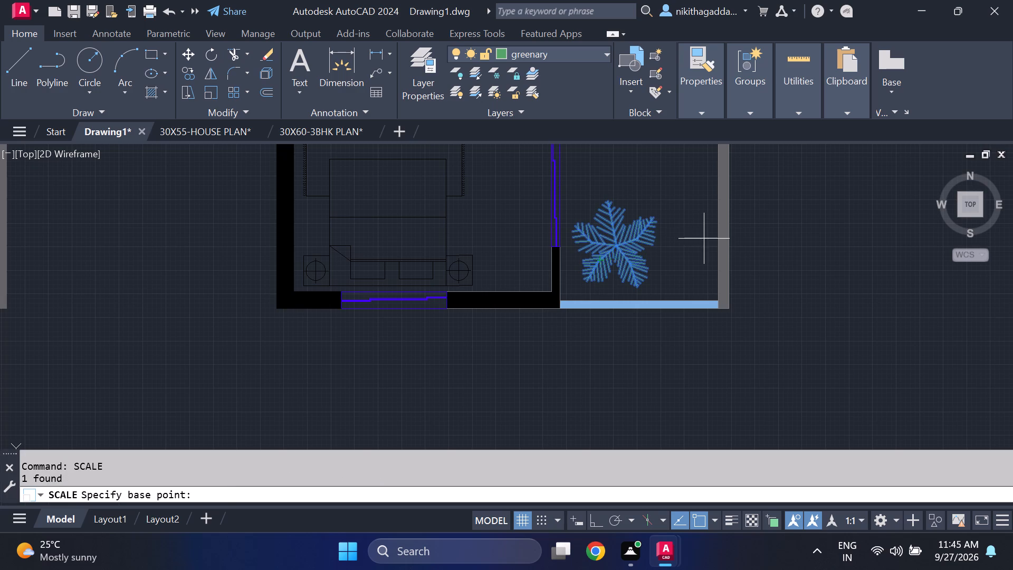
left_click(619, 242)
left_click(619, 201)
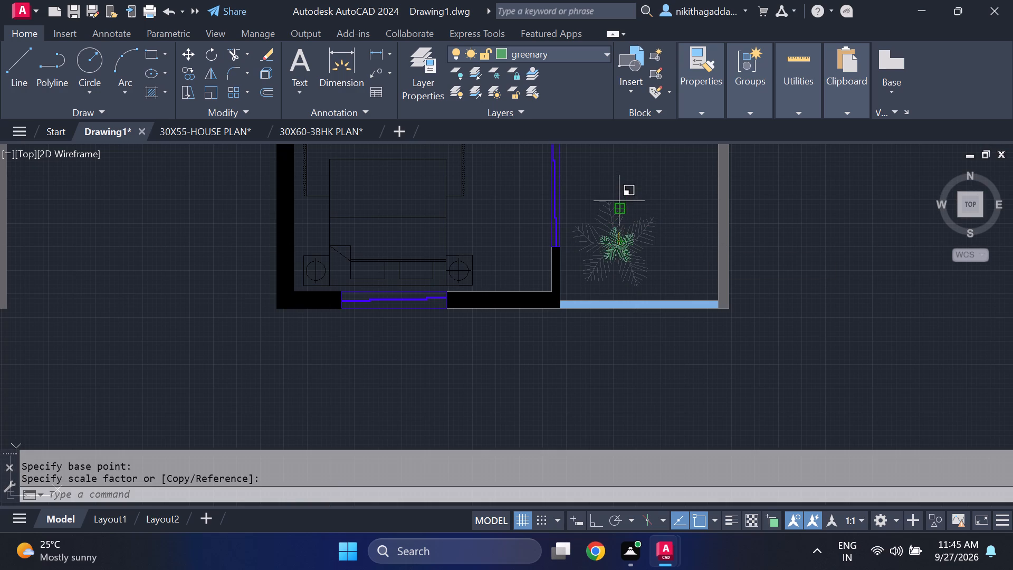
Copy the small balcony plant to the corner beside the lower sofa in the first floor plan's front room.
left_click(650, 212)
left_click(577, 267)
type("CO")
key("Return")
left_click(616, 243)
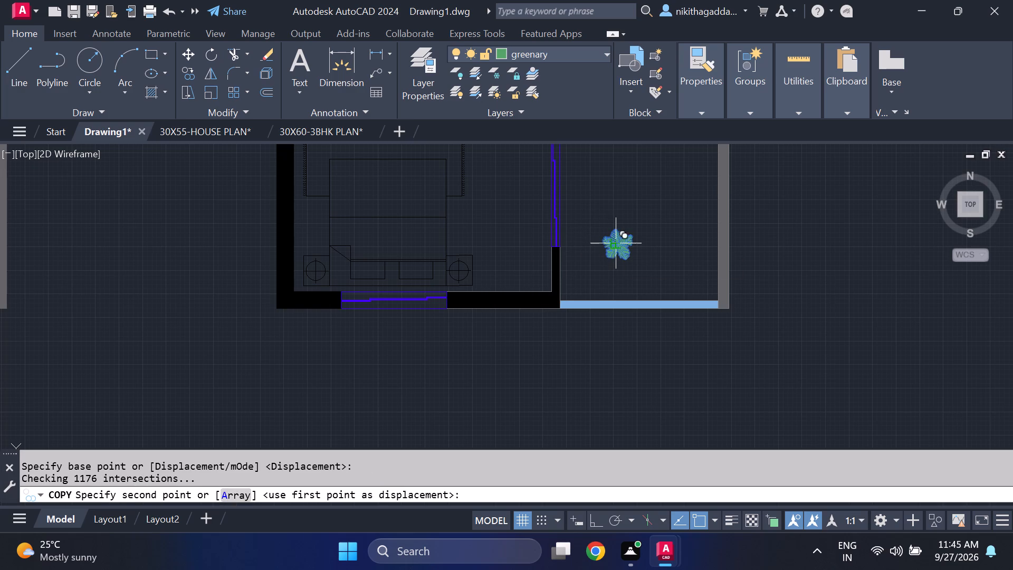
middle_click_drag(217, 243, 637, 301)
middle_click_drag(10, 253, 247, 362)
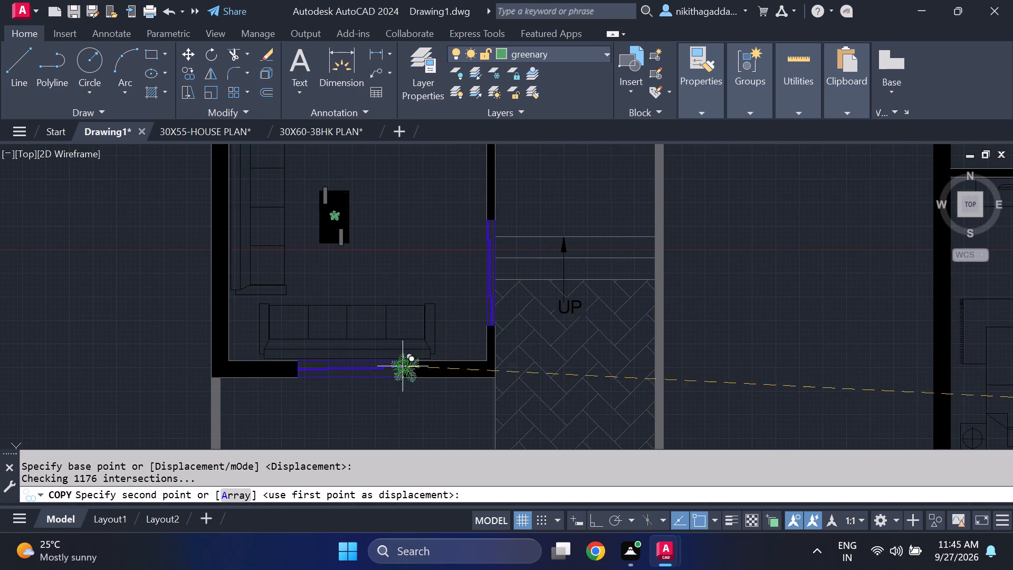
scroll(470, 337, "up", 2)
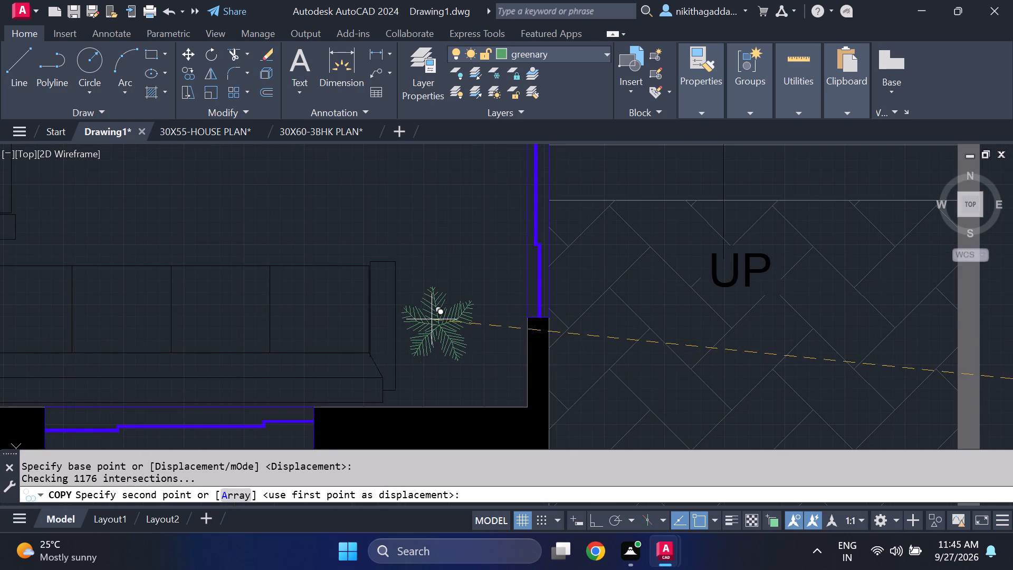
left_click(442, 322)
Place another copy of the small plant between the long sofa and the chair pair in the second floor plan.
scroll(637, 255, "down", 2)
middle_click_drag(745, 221, 733, 260)
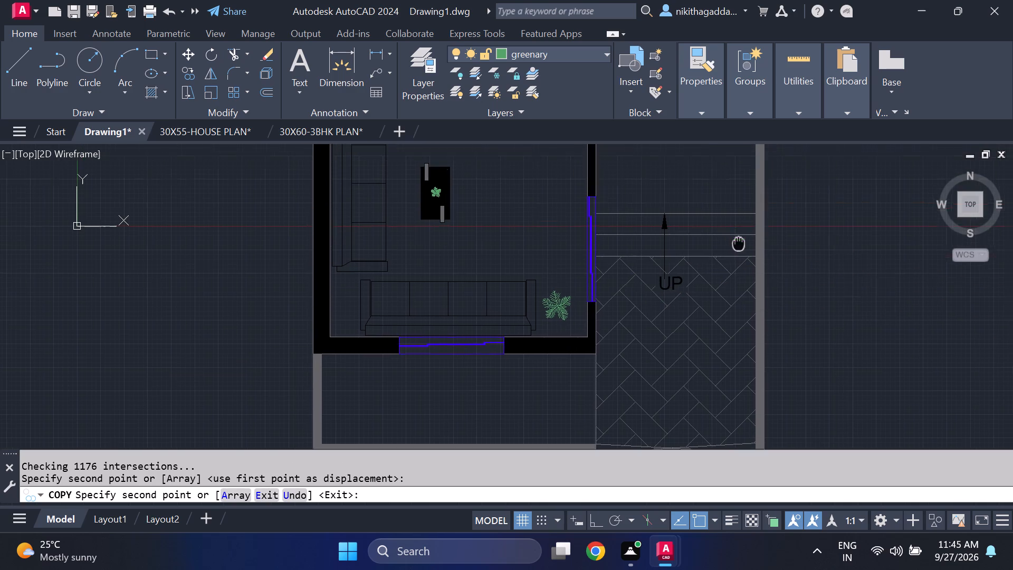
middle_click_drag(733, 260, 549, 423)
scroll(558, 279, "down", 1)
middle_click_drag(561, 275, 571, 331)
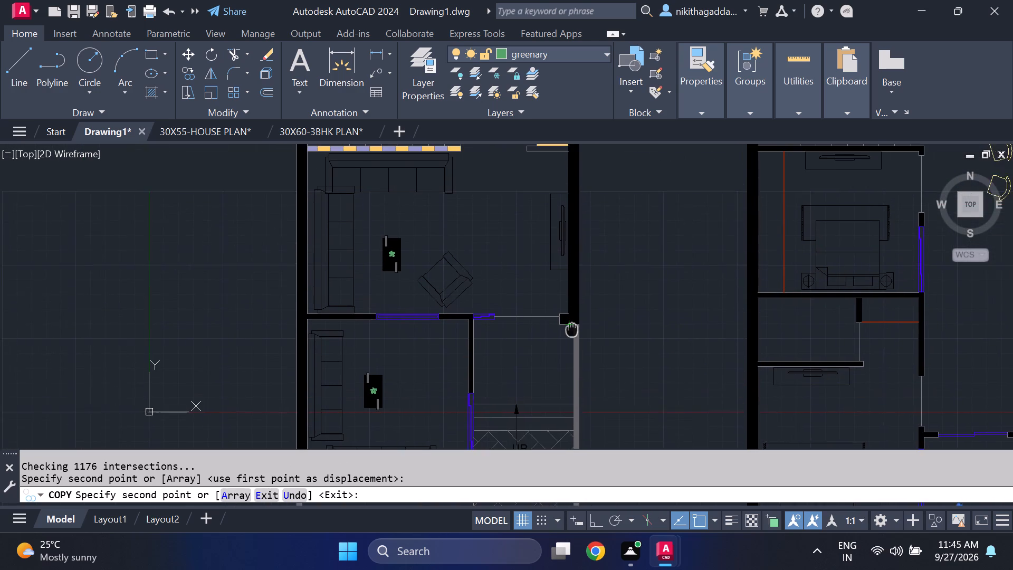
middle_click_drag(571, 331, 574, 353)
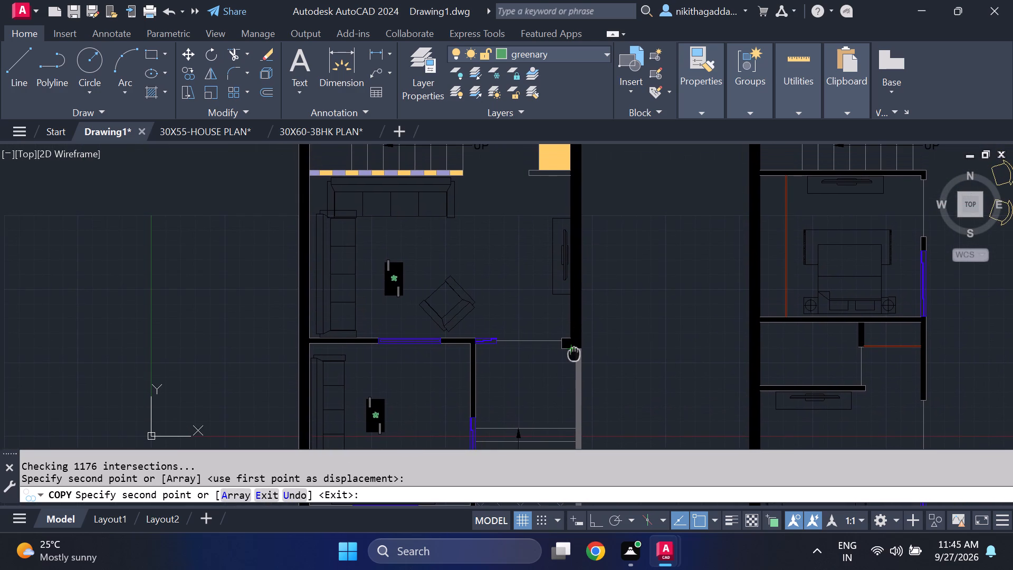
middle_click_drag(574, 353, 437, 293)
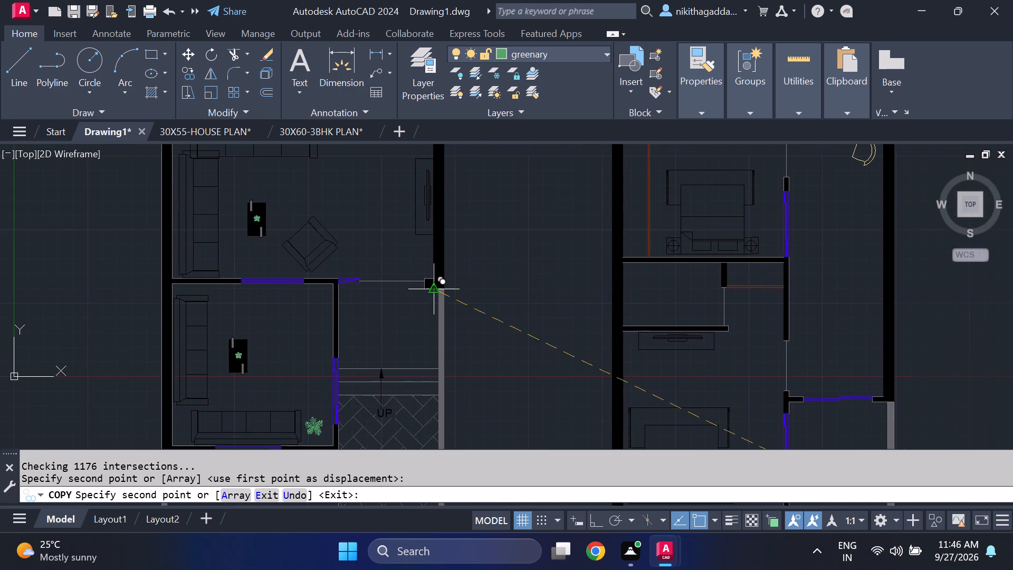
scroll(543, 281, "down", 2)
middle_click_drag(644, 241, 632, 326)
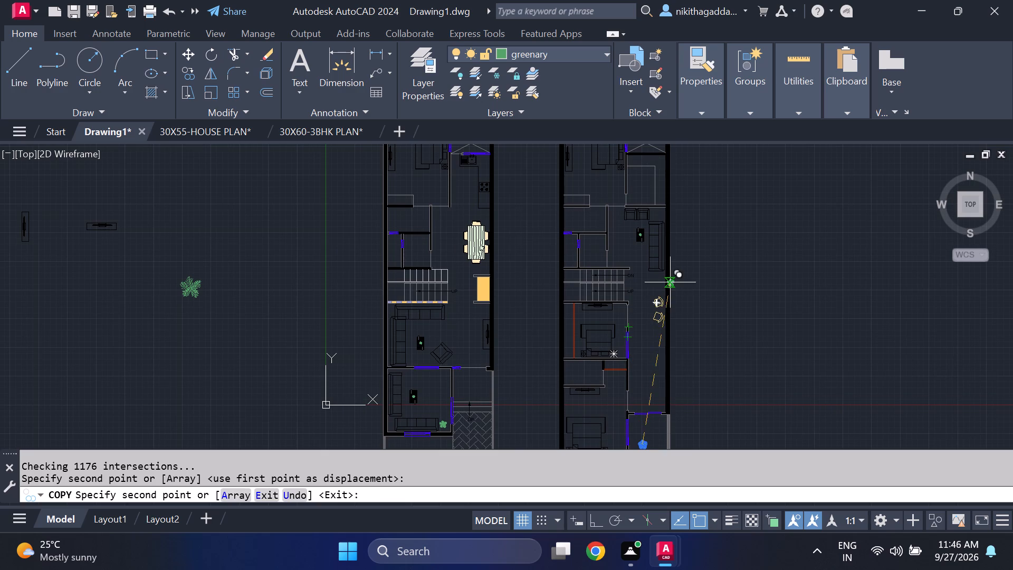
middle_click_drag(661, 266, 664, 312)
scroll(655, 325, "up", 2)
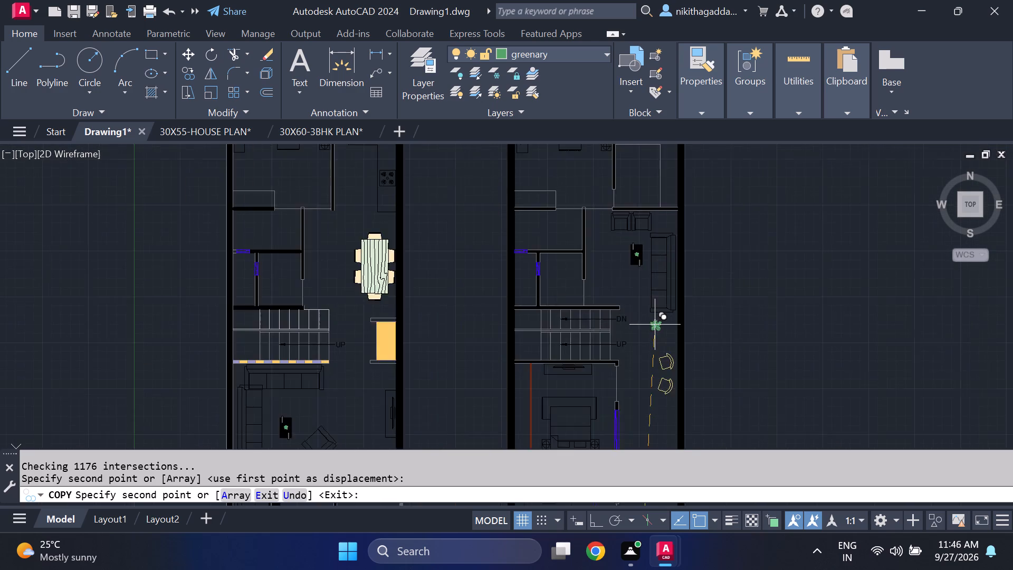
left_click(663, 319)
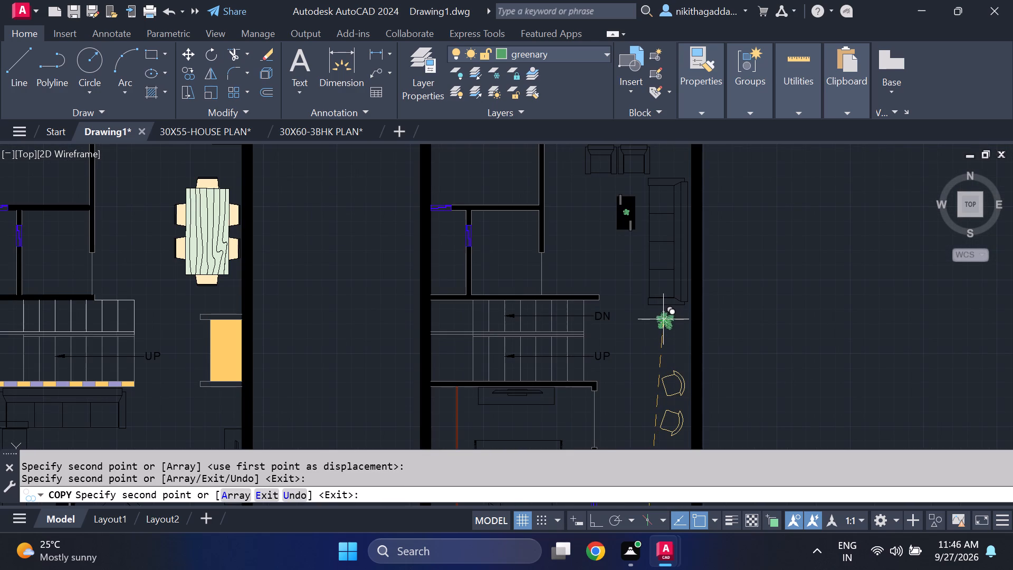
Look over both floor plans for further spots that need a plant, ending the running copy.
scroll(754, 281, "down", 1)
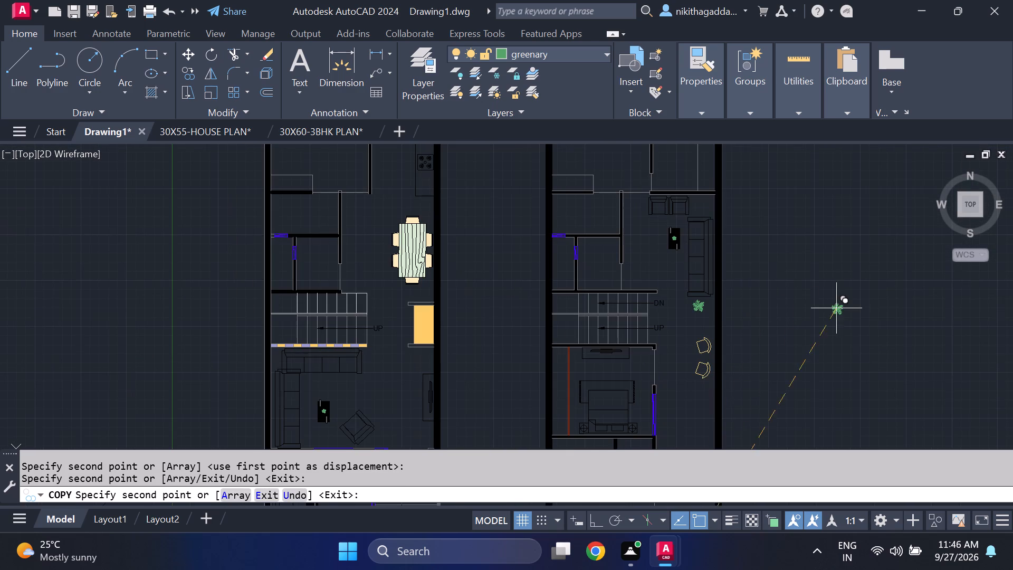
middle_click_drag(822, 311, 828, 376)
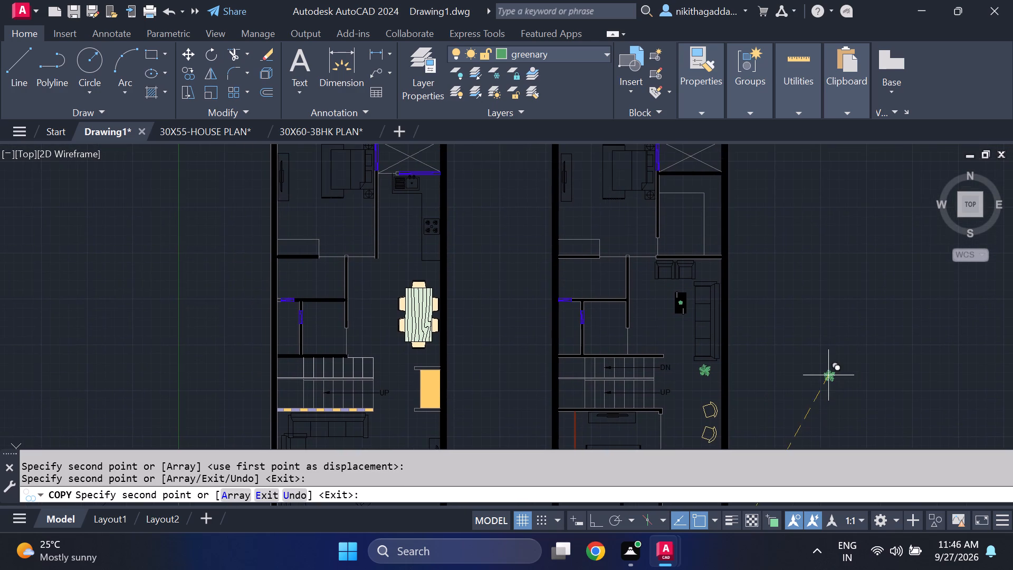
middle_click_drag(828, 375, 807, 245)
scroll(830, 226, "down", 1)
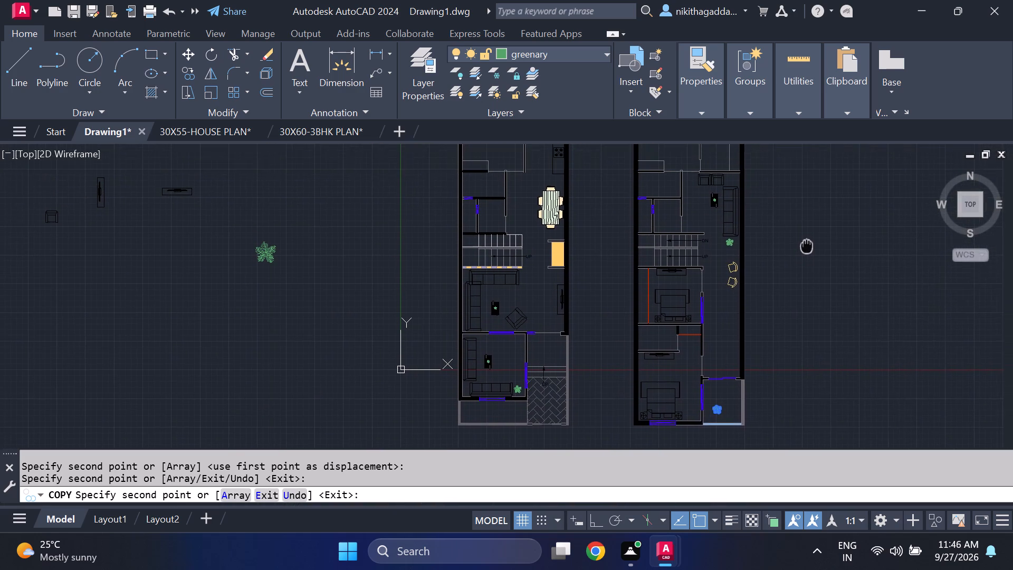
middle_click_drag(807, 245, 779, 234)
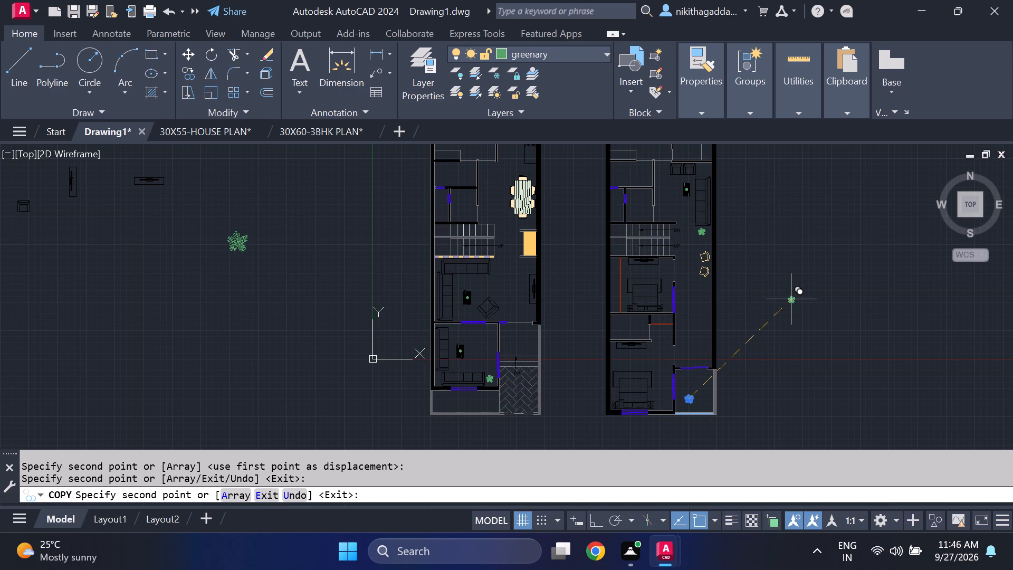
key("Escape")
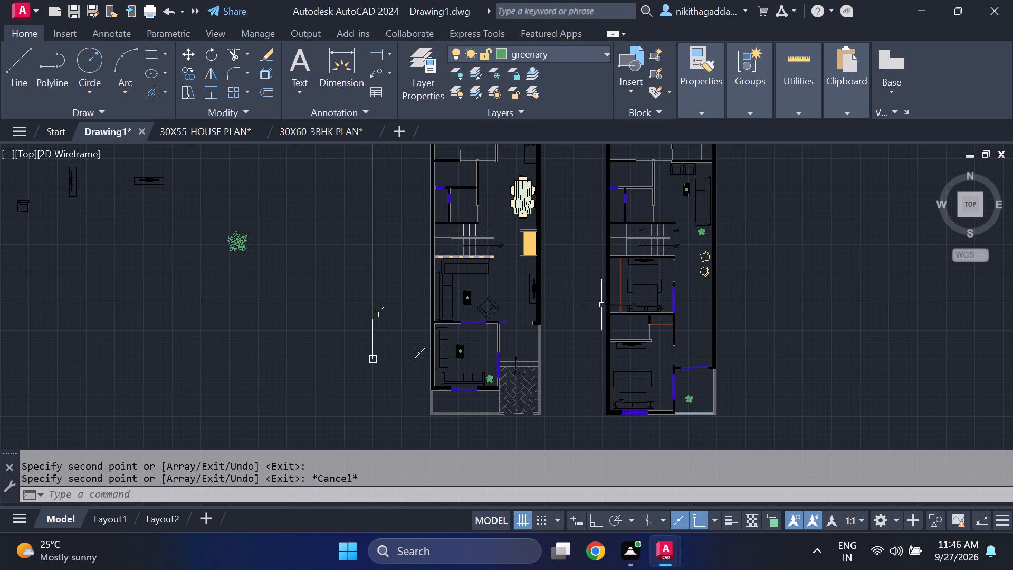
scroll(549, 303, "down", 2)
scroll(519, 284, "up", 2)
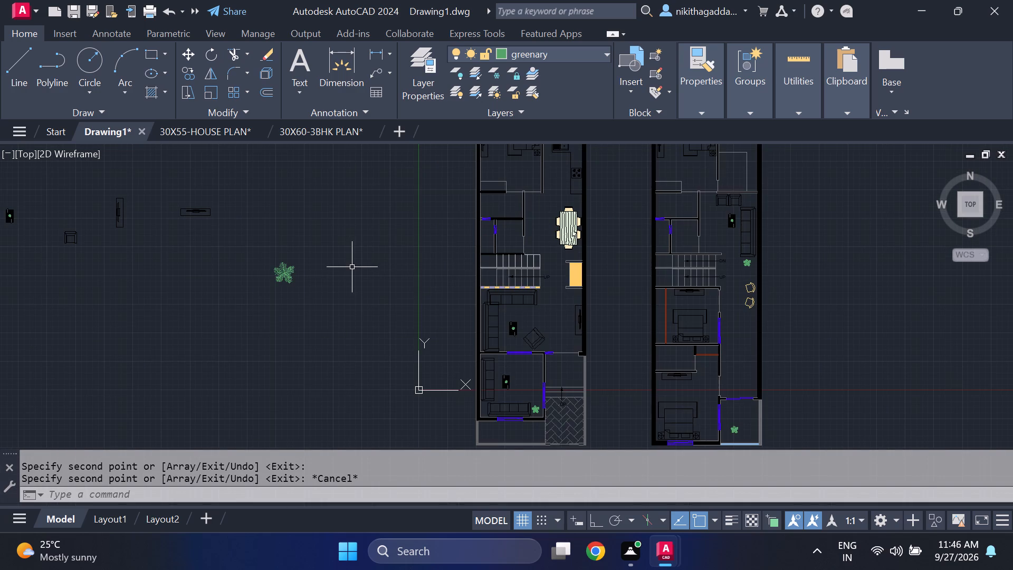
scroll(350, 269, "down", 1)
scroll(562, 302, "up", 1)
middle_click_drag(600, 304, 599, 315)
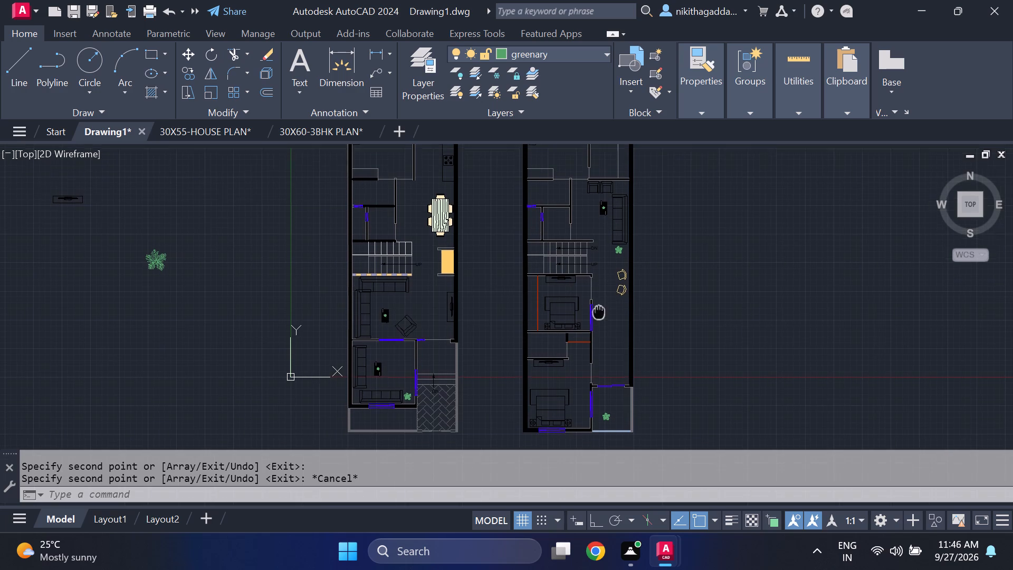
middle_click_drag(599, 315, 599, 318)
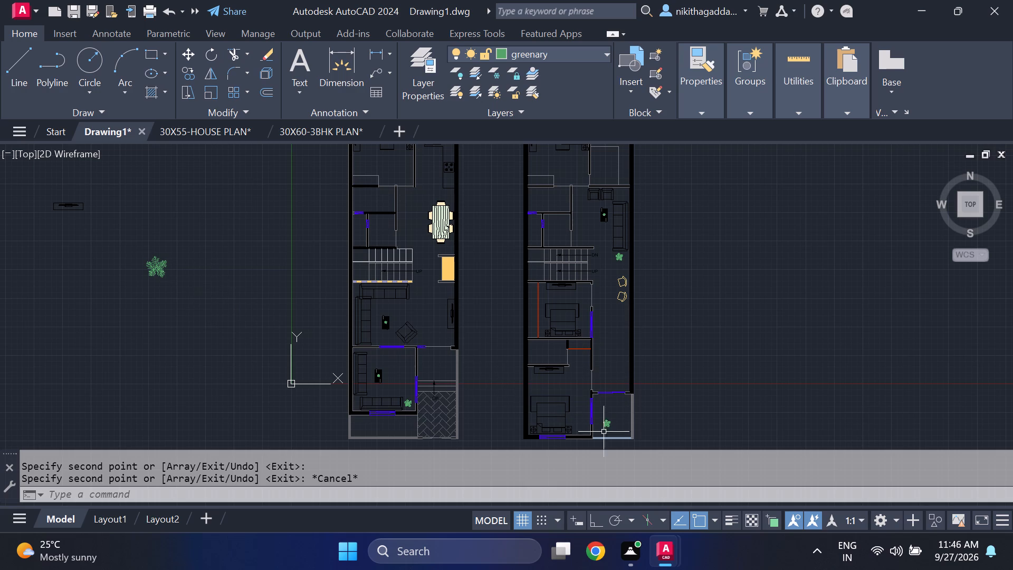
Scale the small balcony plant in the second floor plan up slightly about its centre.
scroll(605, 433, "up", 1)
middle_click_drag(601, 434, 588, 384)
middle_click_drag(590, 377, 595, 368)
scroll(600, 362, "up", 1)
left_click_drag(630, 343, 624, 351)
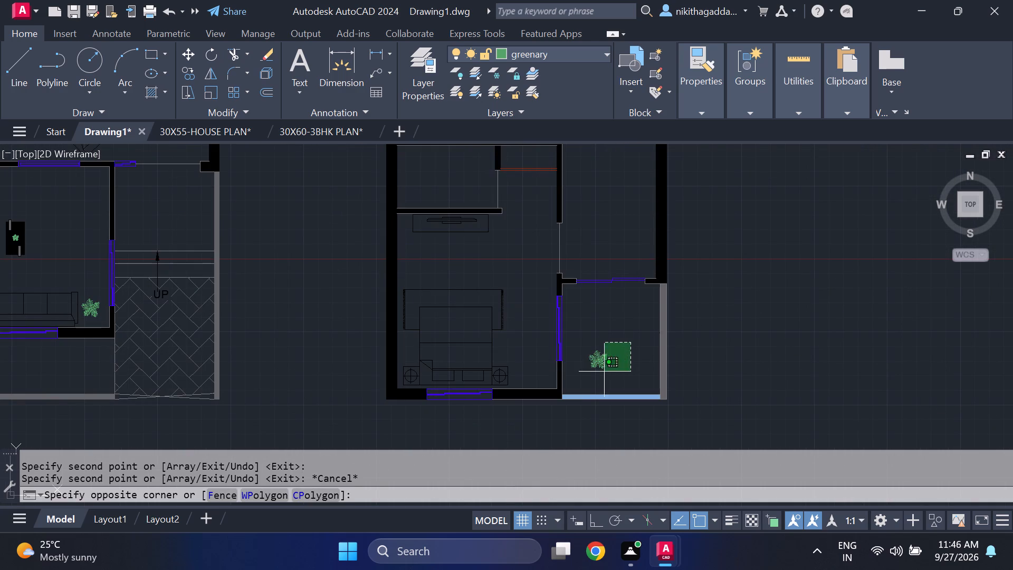
left_click(584, 381)
type("SCALE")
key("Return")
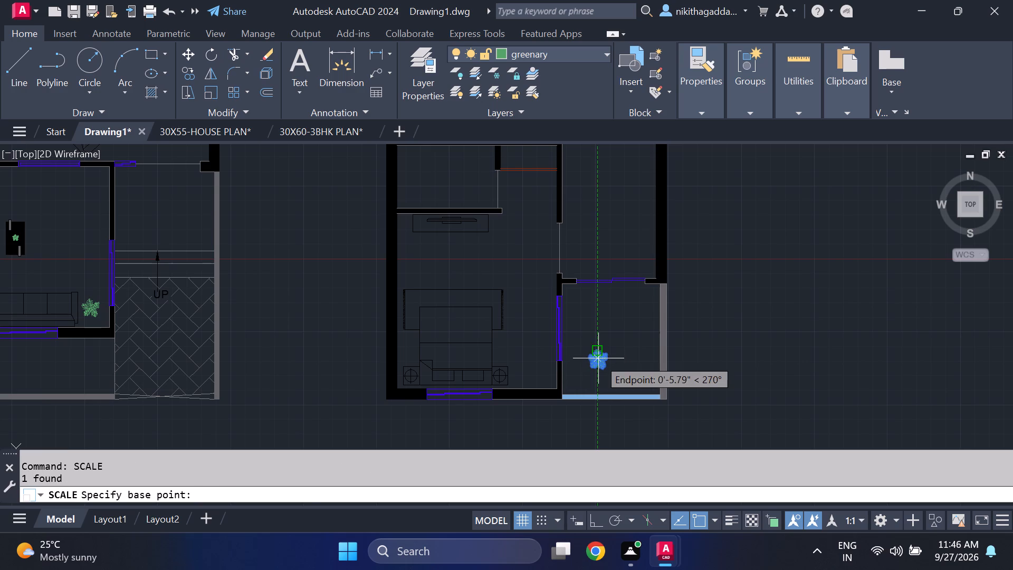
left_click(598, 358)
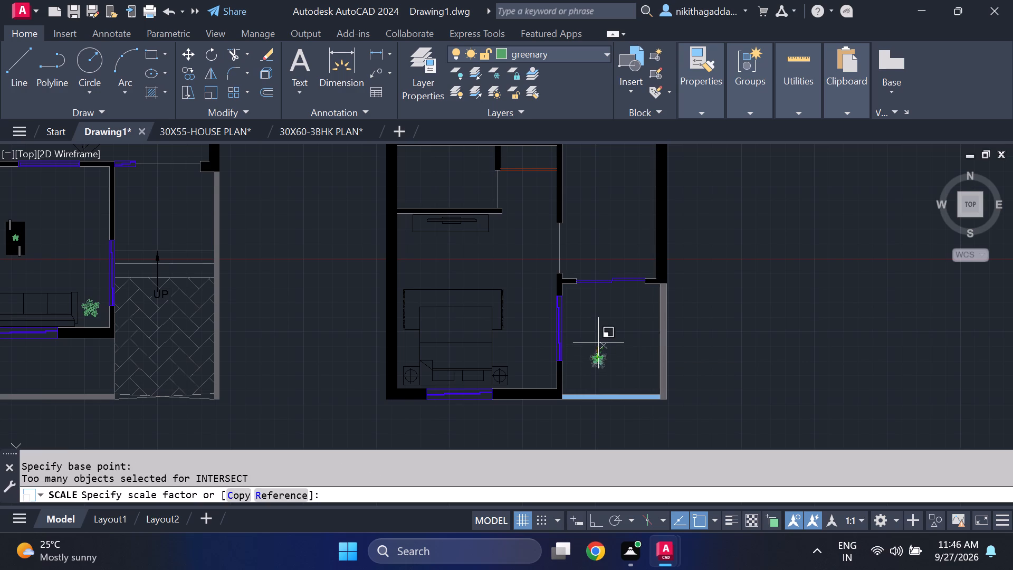
left_click(596, 328)
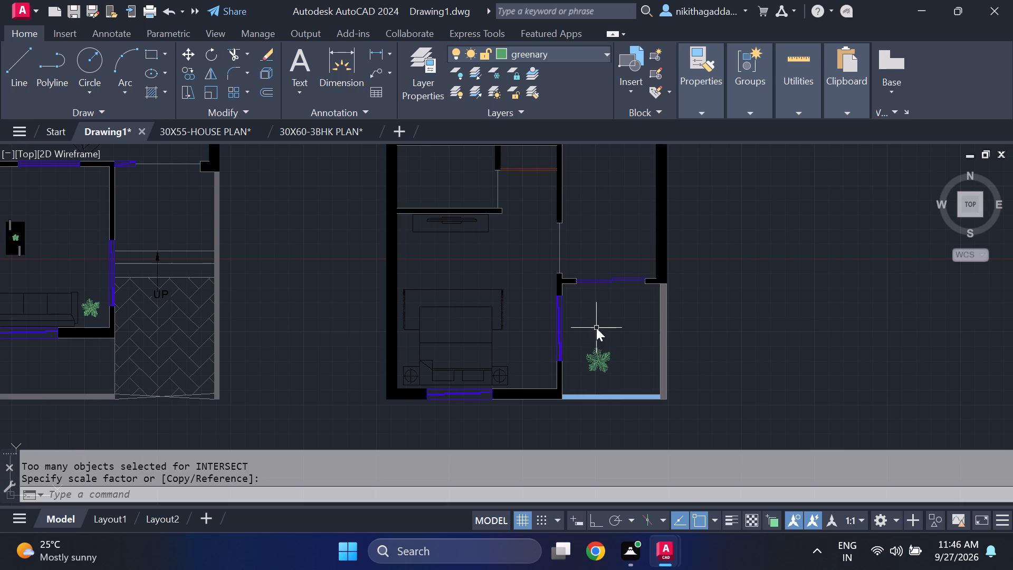
Move the enlarged balcony plant by its centre into the balcony's lower corner, between the bedroom wall and the front parapet.
left_click(606, 337)
left_click(586, 375)
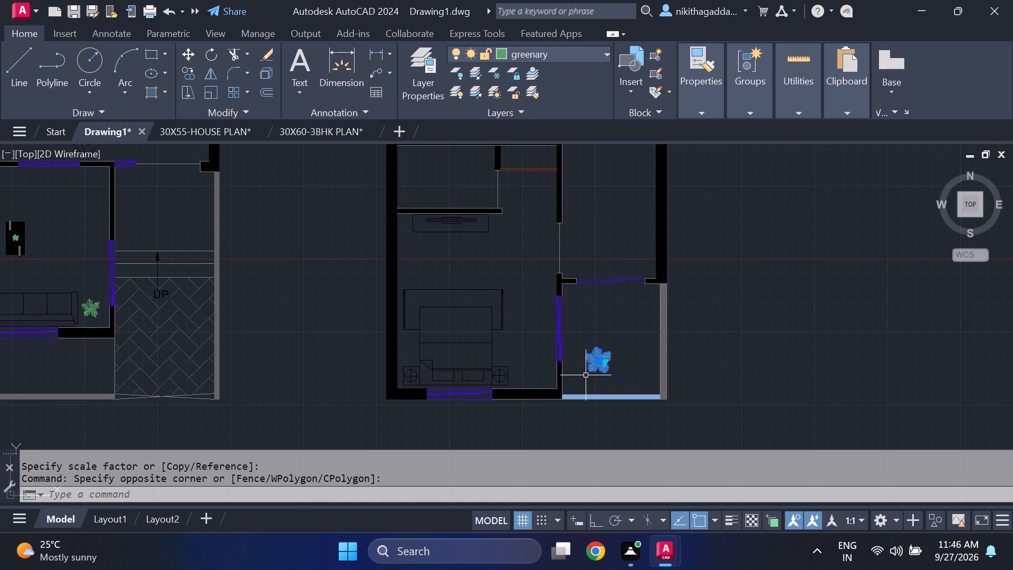
key("m")
key("Return")
scroll(588, 374, "up", 3)
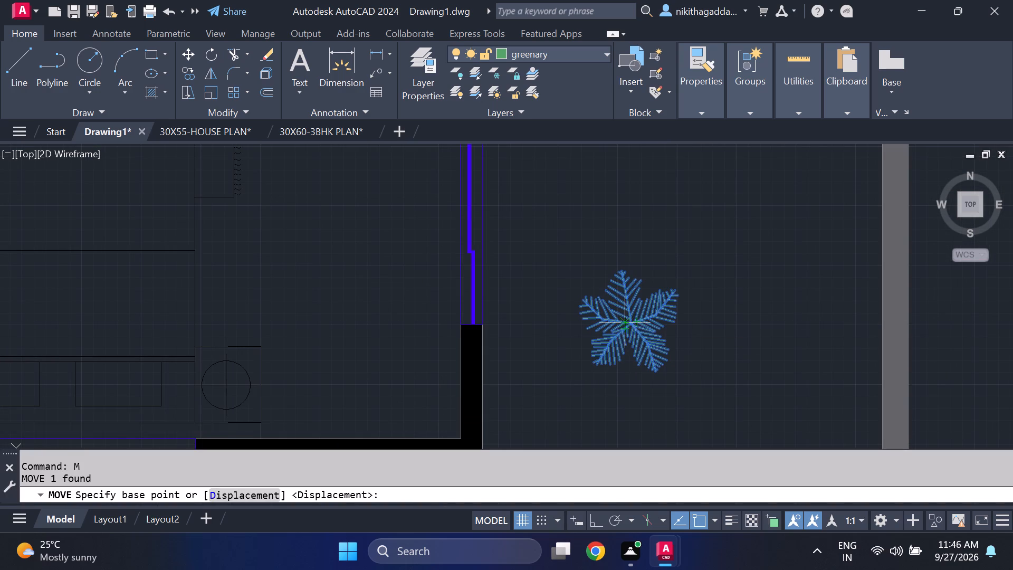
left_click(634, 325)
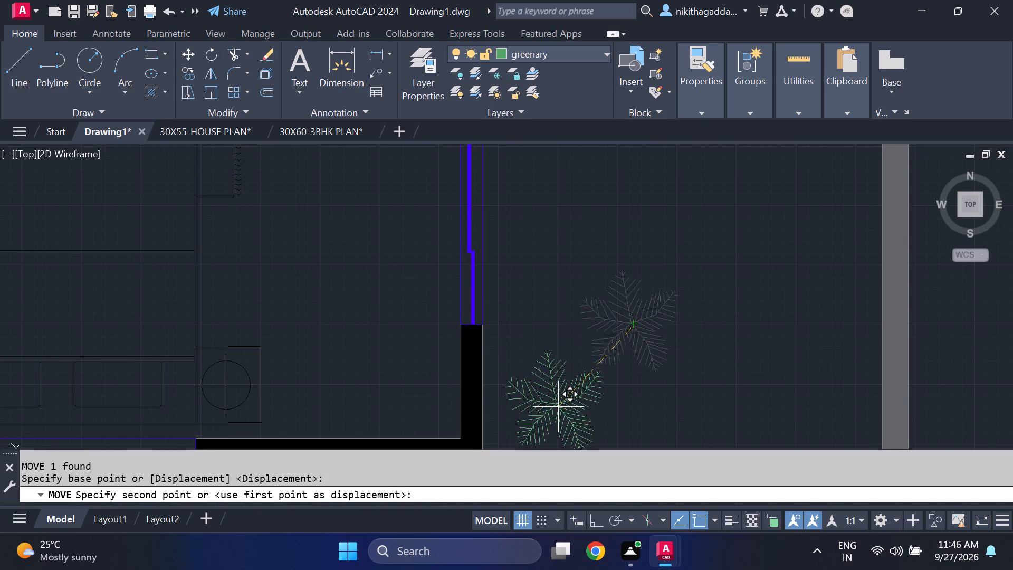
middle_click_drag(557, 411, 591, 326)
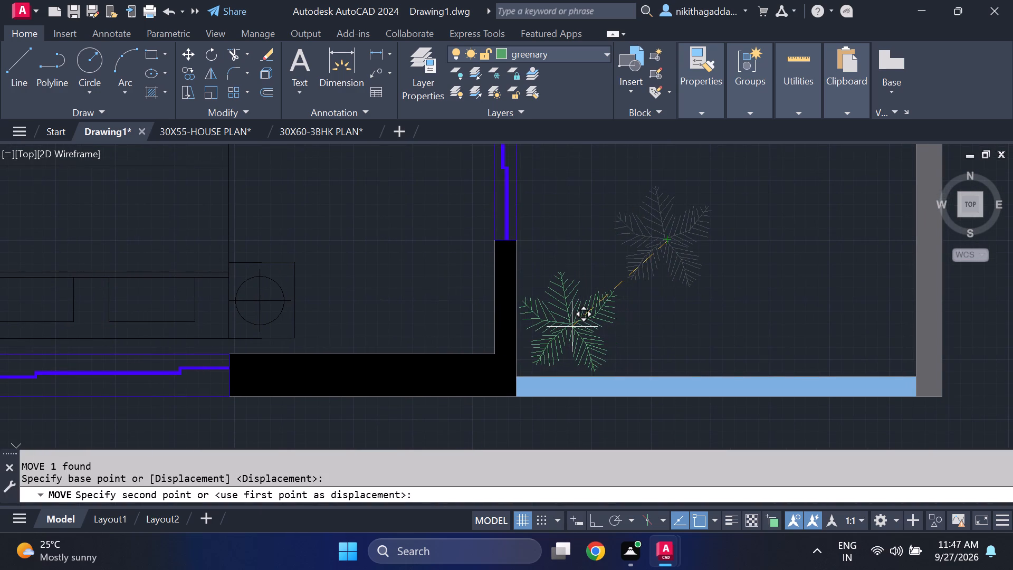
left_click(572, 327)
Copy the corner plant twice along the balcony's front parapet, to its middle and its opposite corner.
left_click(636, 289)
left_click(577, 335)
type("CO")
key("Return")
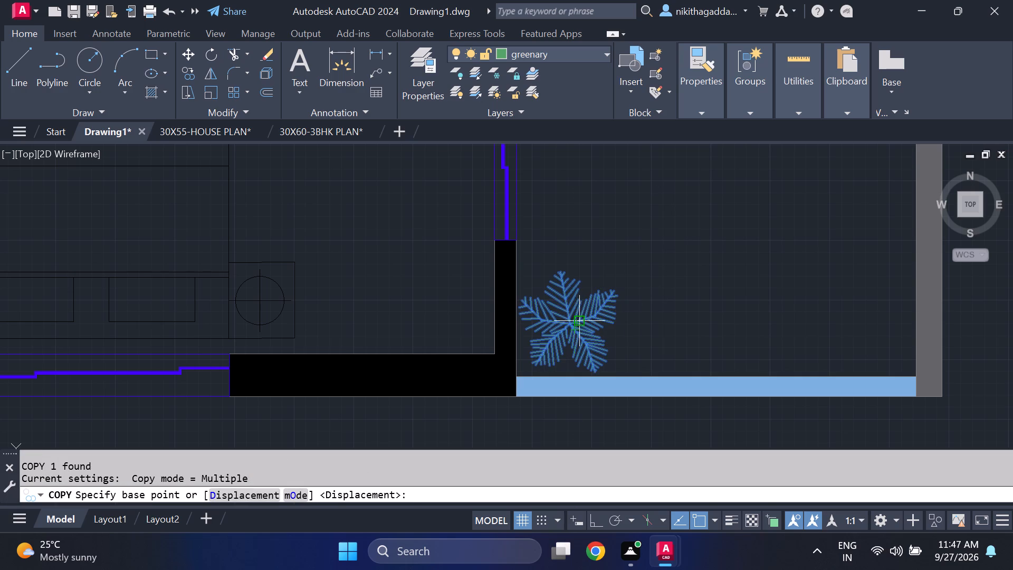
left_click(569, 326)
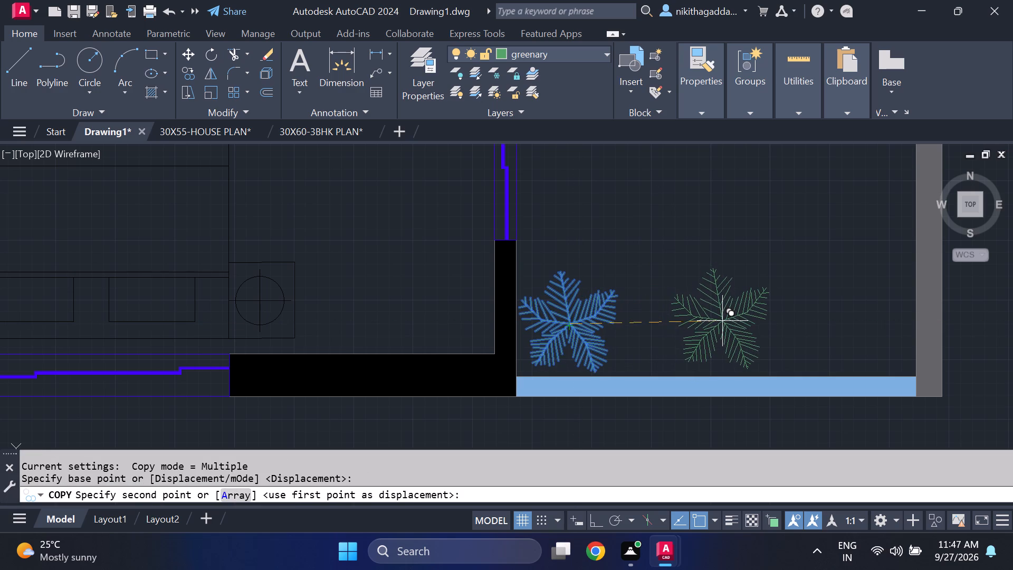
left_click(727, 322)
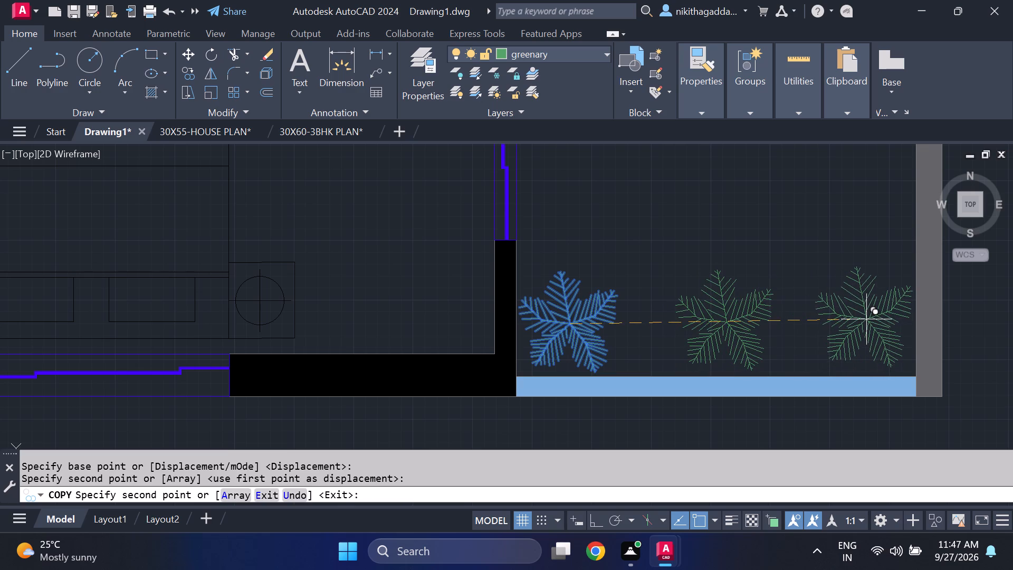
left_click(865, 320)
scroll(881, 338, "down", 4)
key("Escape")
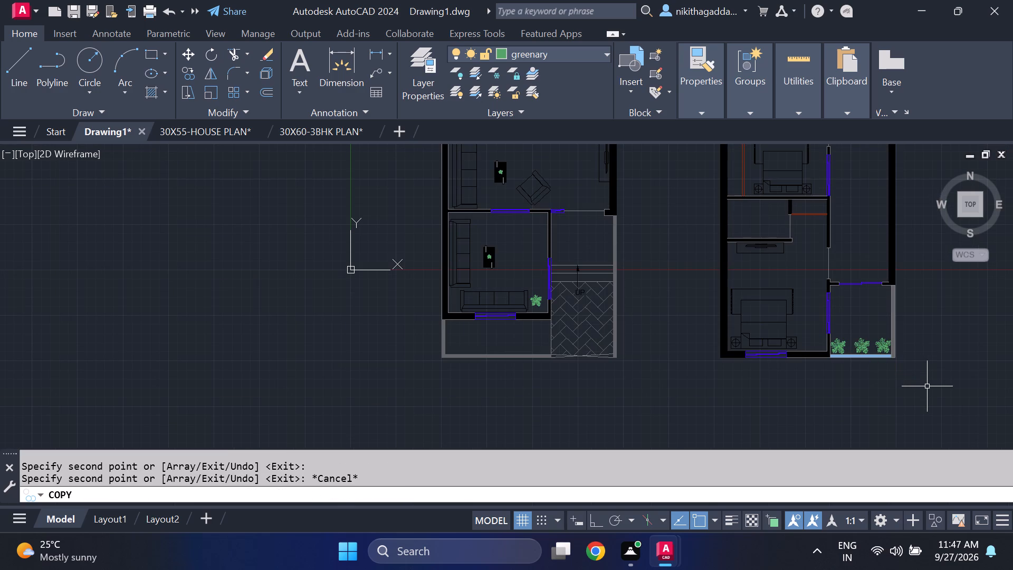
Delete the loose source tree lying outside the floor plans.
scroll(873, 372, "down", 2)
middle_click_drag(682, 401, 681, 400)
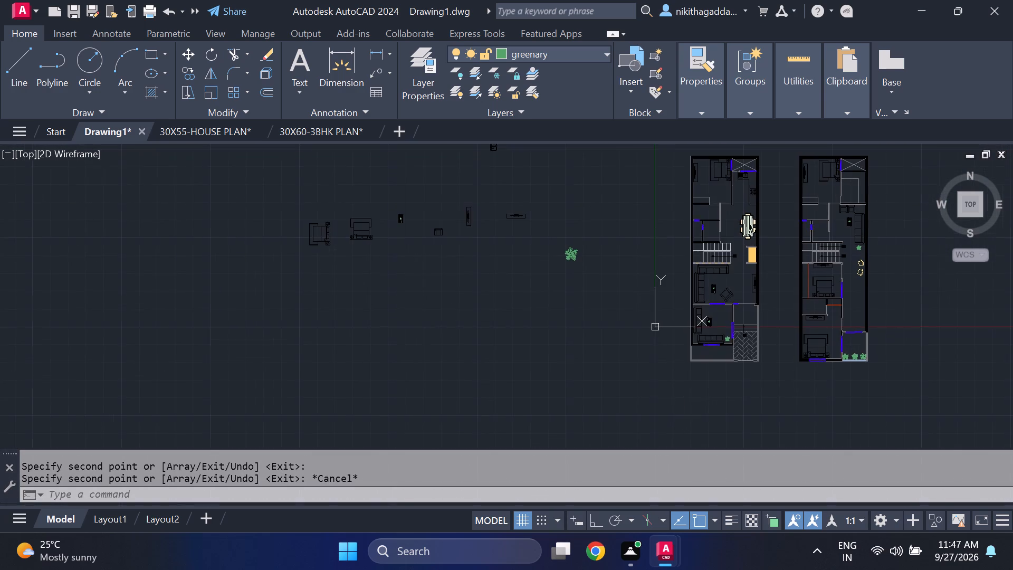
middle_click_drag(681, 400, 590, 388)
scroll(601, 373, "up", 1)
middle_click_drag(655, 363, 627, 410)
middle_click_drag(543, 346, 541, 363)
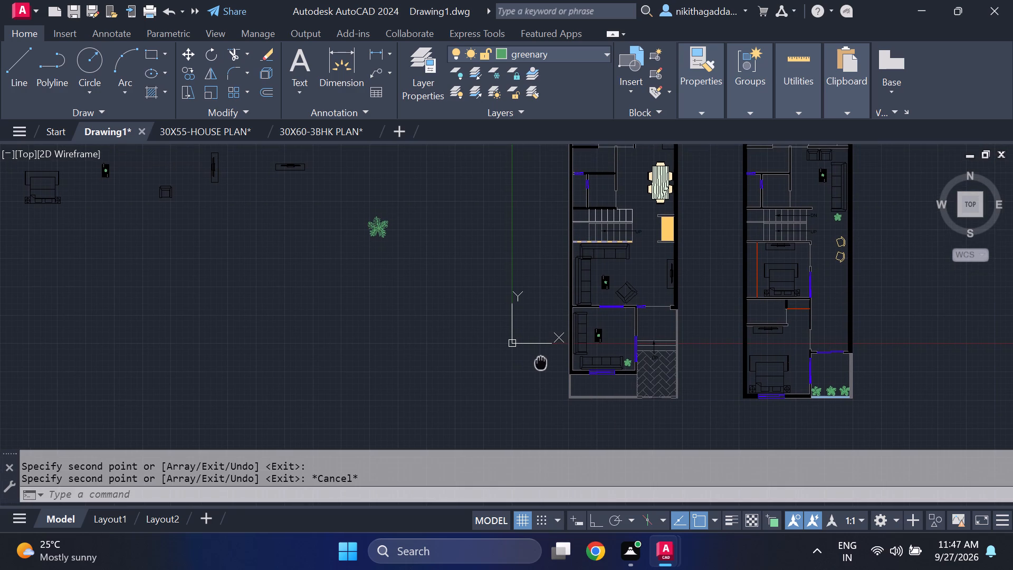
middle_click_drag(541, 363, 556, 373)
left_click_drag(437, 199, 429, 207)
left_click(311, 272)
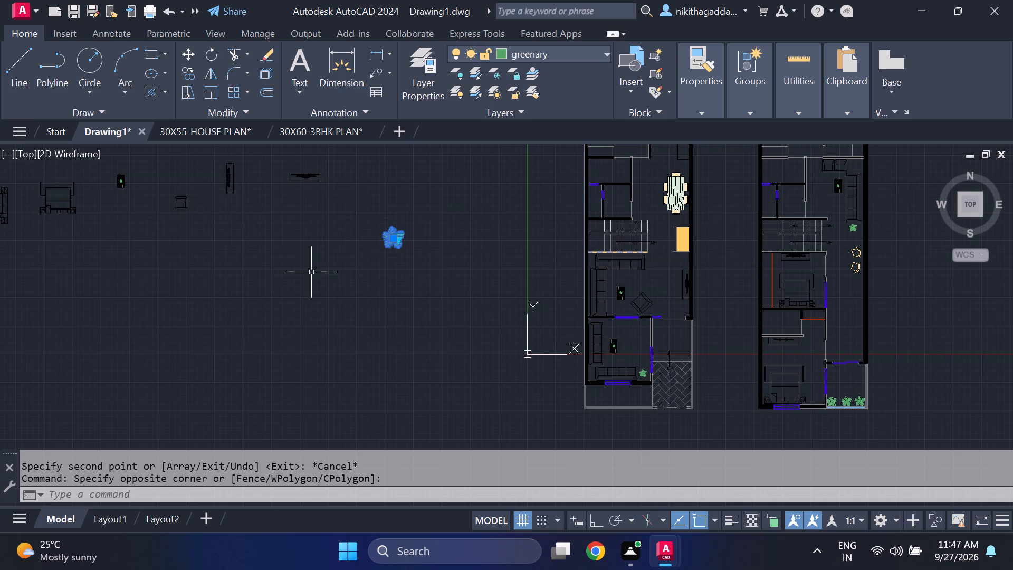
key("Delete")
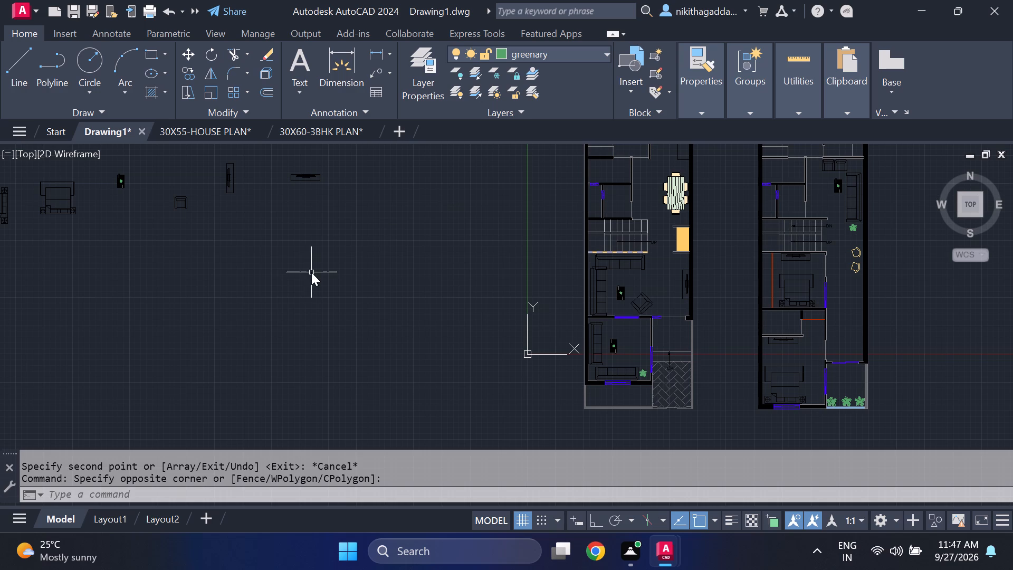
Delete the row of leftover loose beds, table, chair and TV units outside the floor plans.
middle_click_drag(89, 261, 212, 290)
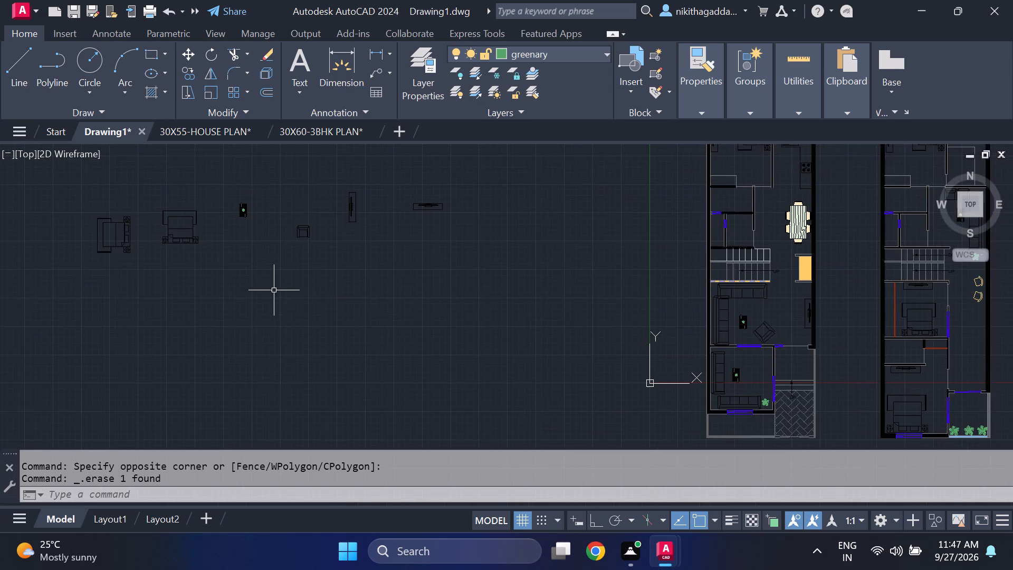
middle_click_drag(323, 291, 362, 301)
left_click_drag(577, 166, 546, 179)
left_click(31, 341)
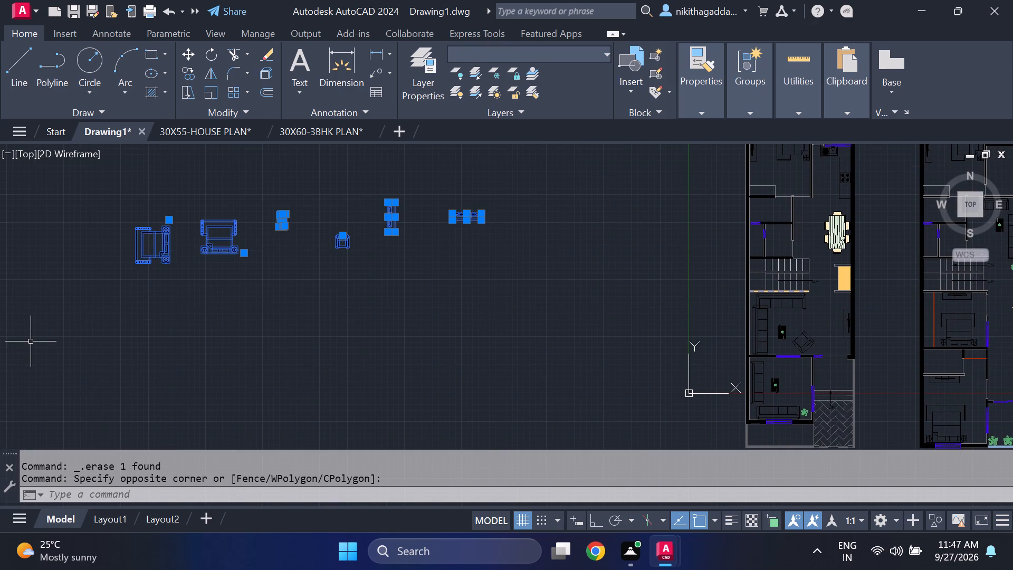
key("Delete")
Delete the last small stray object beyond the first floor plan and dismiss the hatch grips tip.
scroll(67, 350, "down", 2)
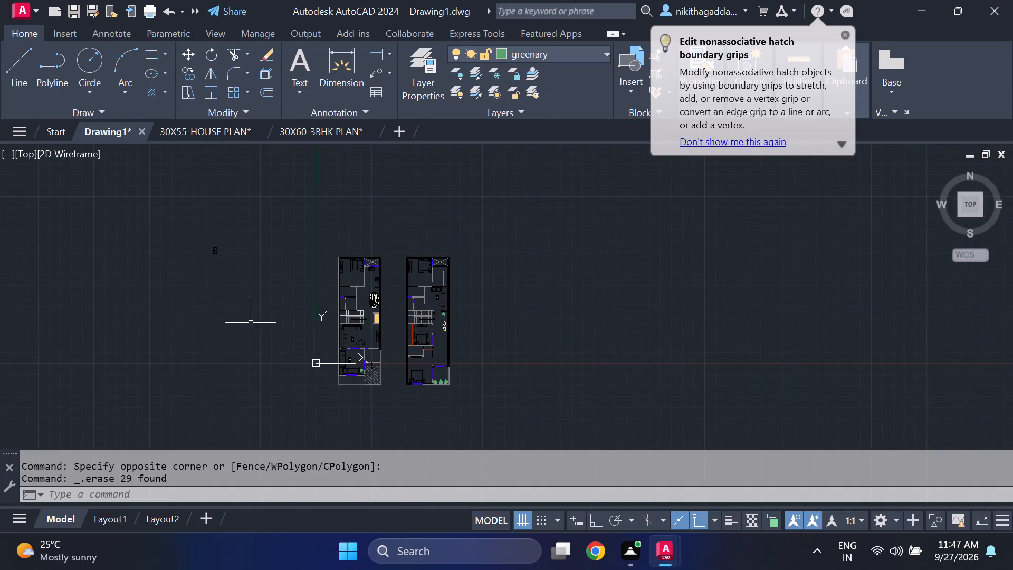
left_click_drag(240, 217, 237, 229)
left_click(166, 307)
key("Delete")
left_click(846, 37)
Examine the living rooms, entrance steps and paved entry of the first floor plan alongside the second plan.
scroll(373, 344, "up", 3)
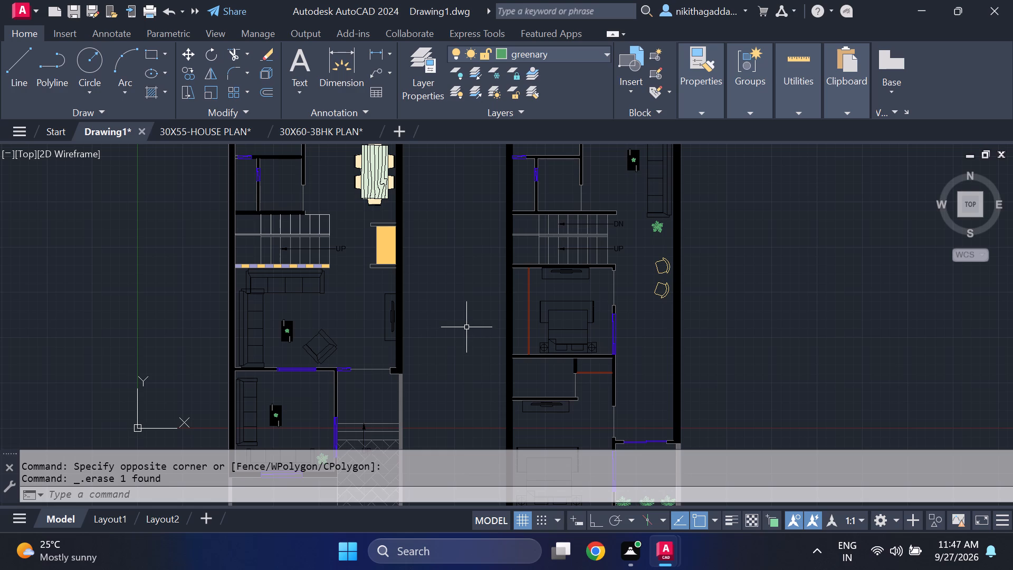
scroll(386, 352, "up", 1)
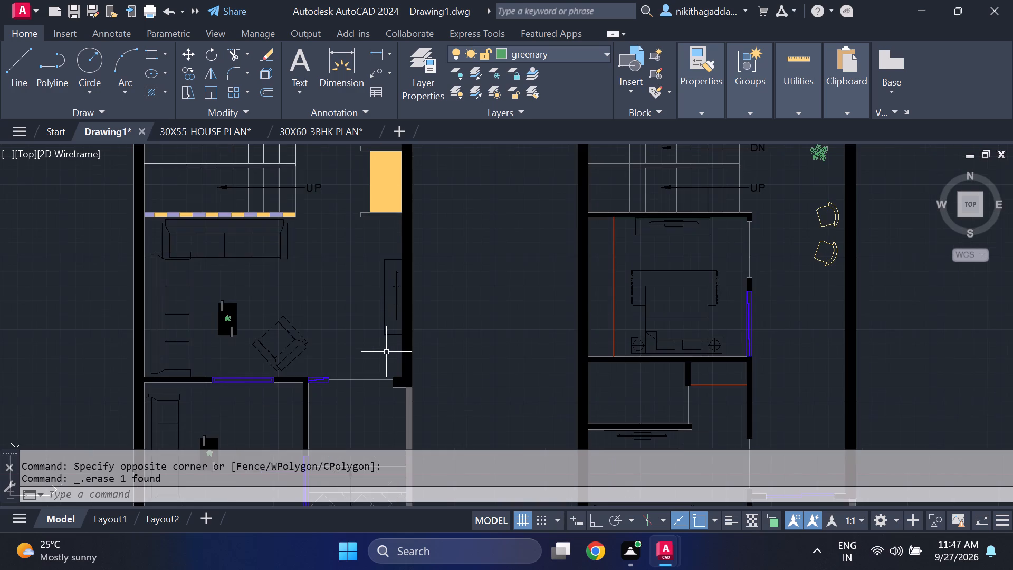
scroll(386, 358, "down", 2)
middle_click_drag(403, 397, 412, 338)
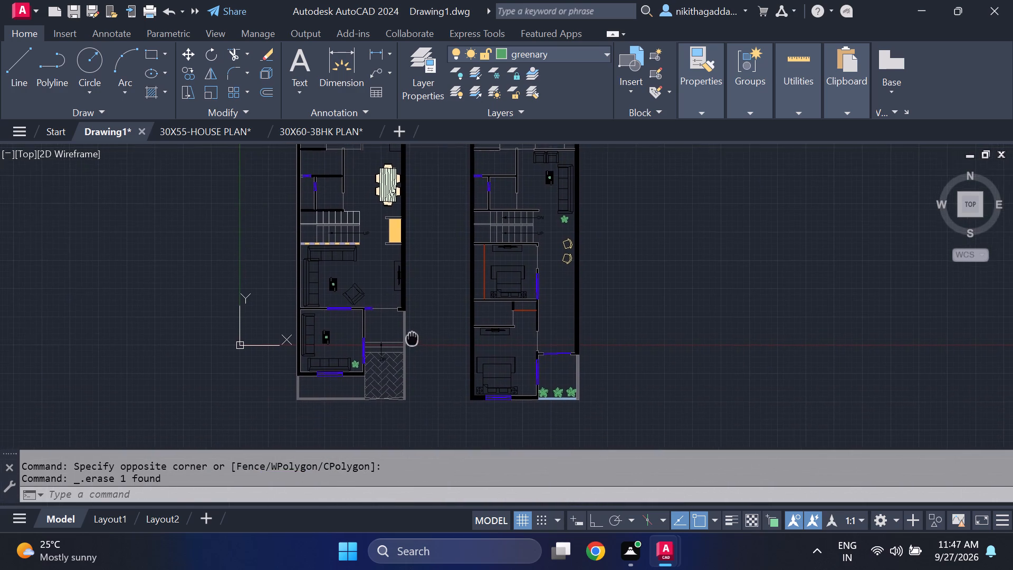
middle_click_drag(412, 338, 414, 338)
scroll(416, 335, "up", 2)
scroll(295, 387, "up", 3)
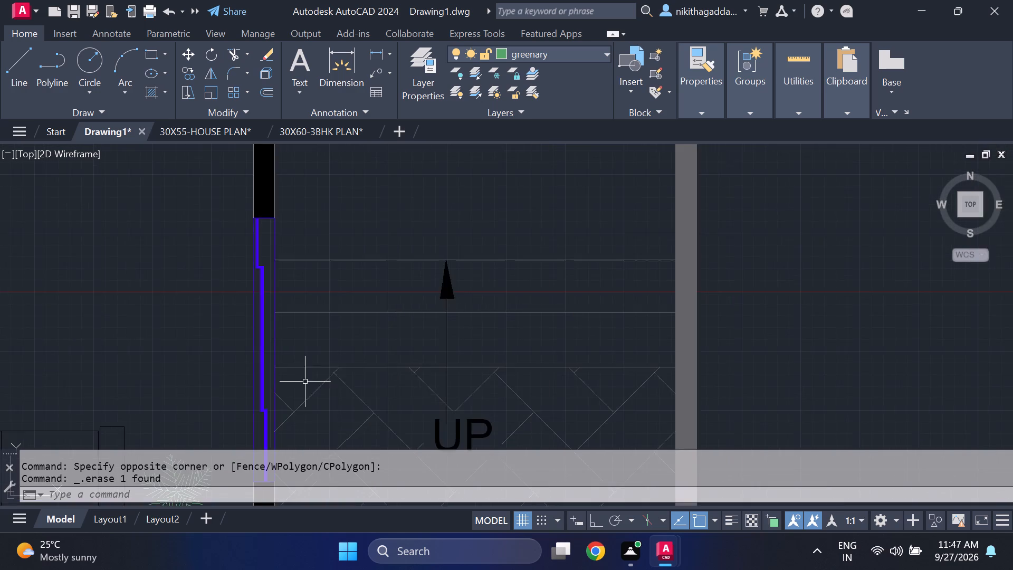
scroll(323, 376, "down", 5)
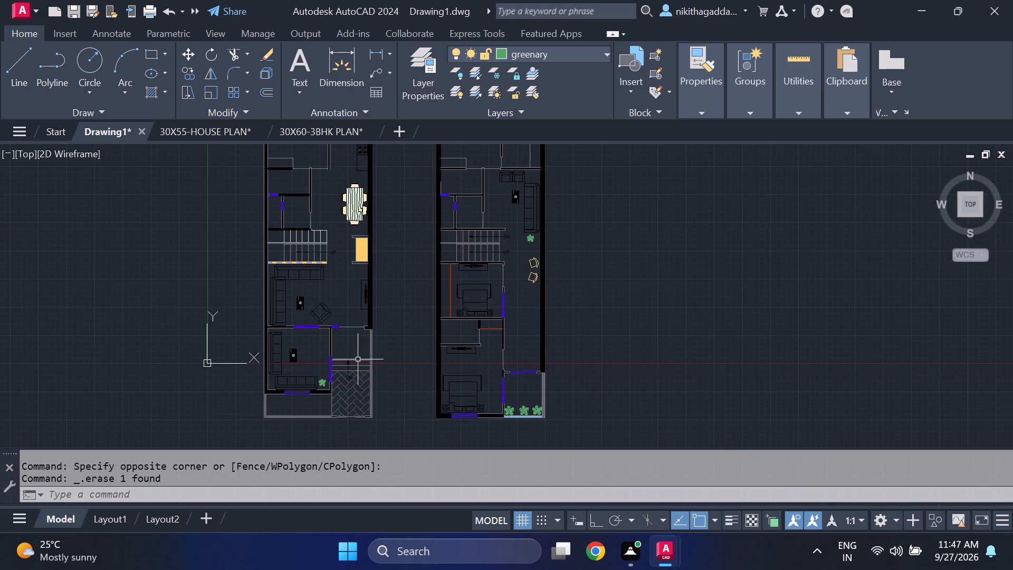
scroll(348, 370, "up", 3)
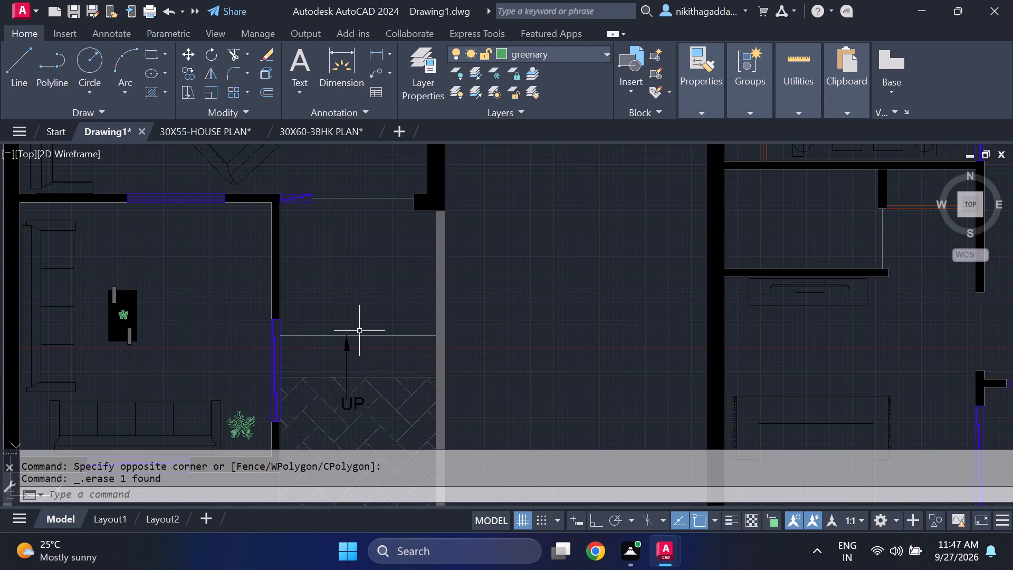
scroll(383, 273, "down", 2)
middle_click_drag(383, 300, 389, 375)
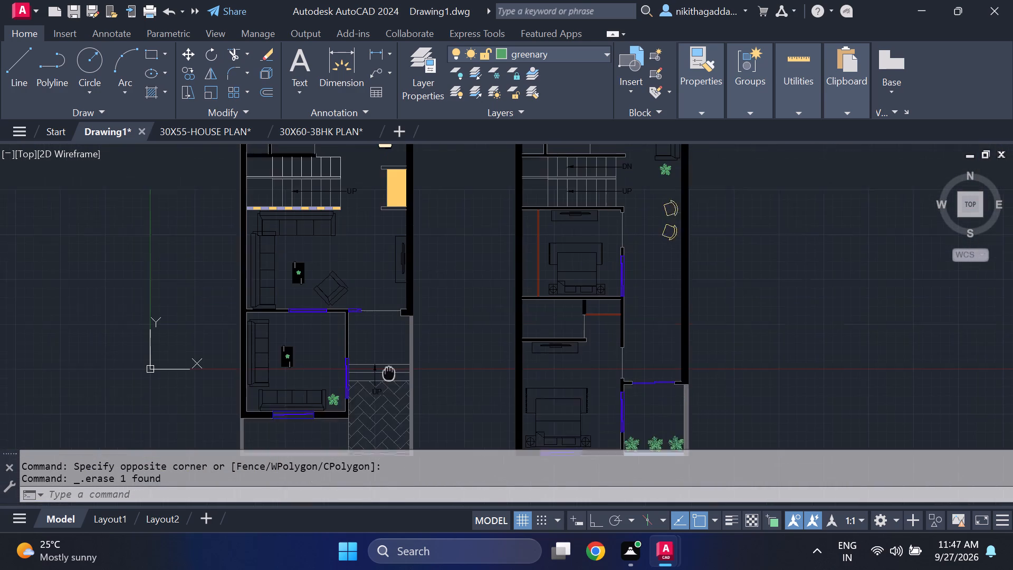
Examine both floor plans from the rear bedrooms down to the front rooms and entry.
middle_click_drag(389, 375, 385, 369)
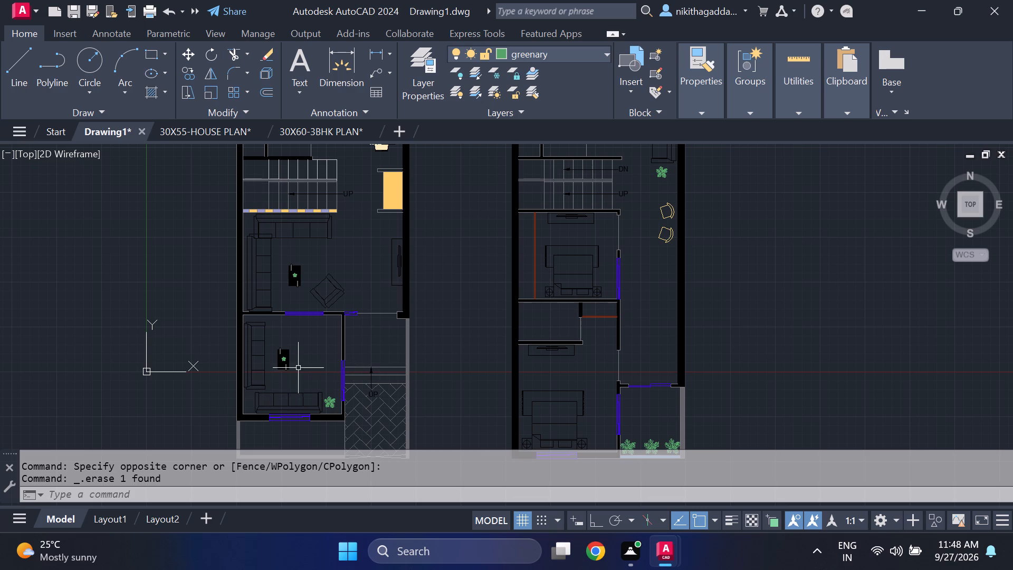
middle_click_drag(301, 343, 320, 375)
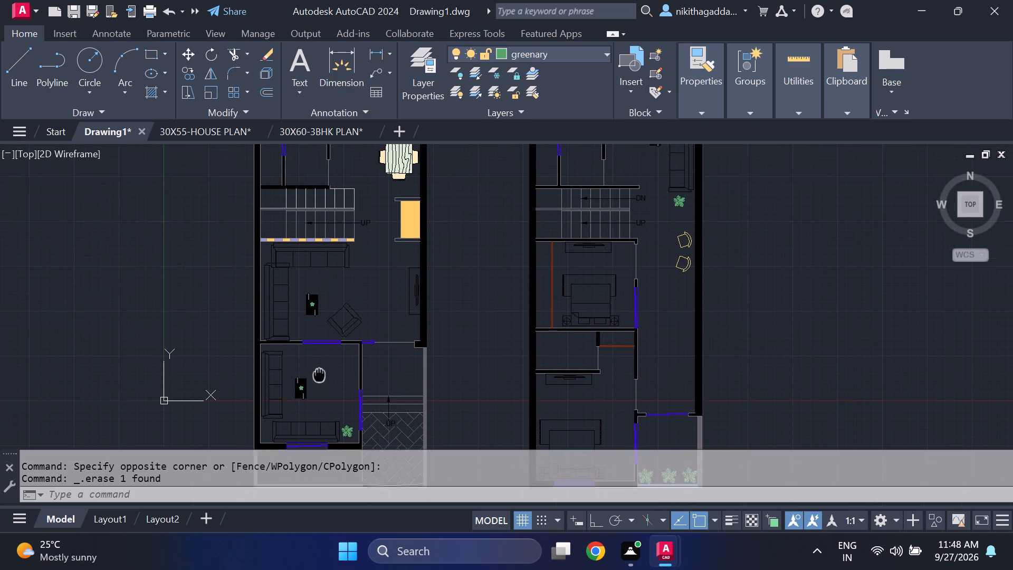
middle_click_drag(320, 375, 345, 408)
scroll(369, 375, "down", 1)
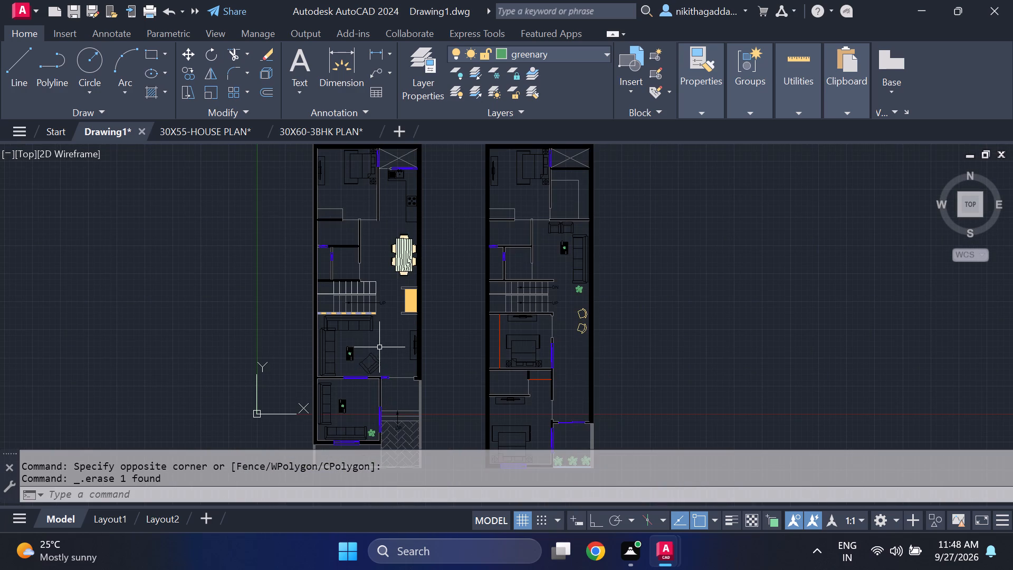
middle_click_drag(384, 340, 402, 373)
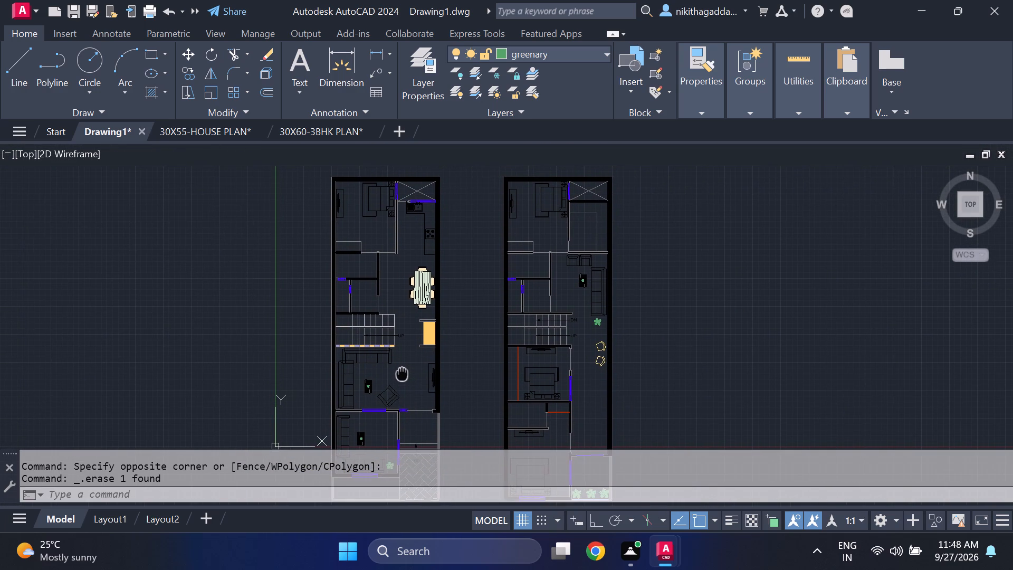
middle_click_drag(402, 373, 397, 349)
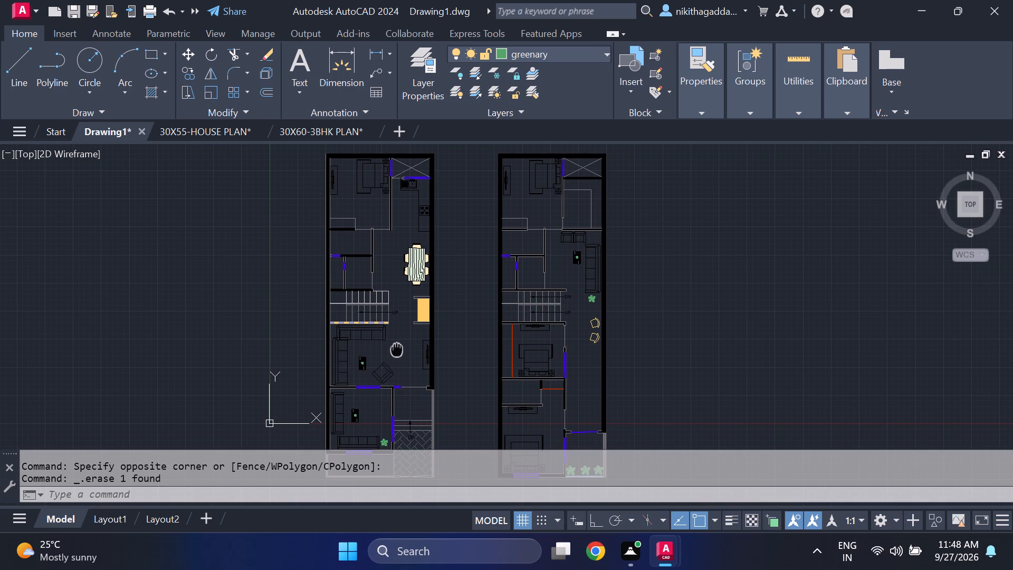
middle_click_drag(397, 349, 388, 322)
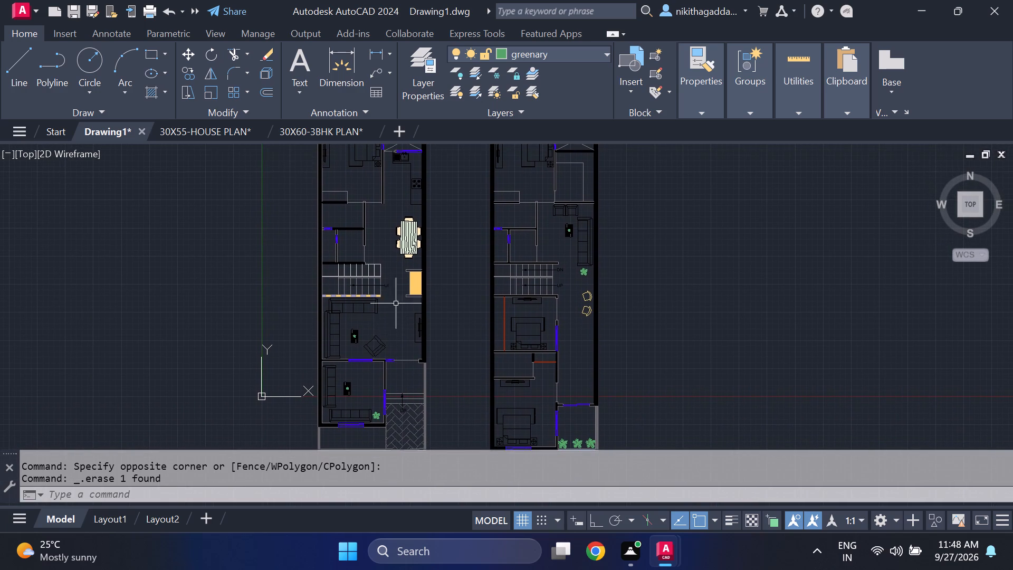
middle_click_drag(408, 242, 410, 244)
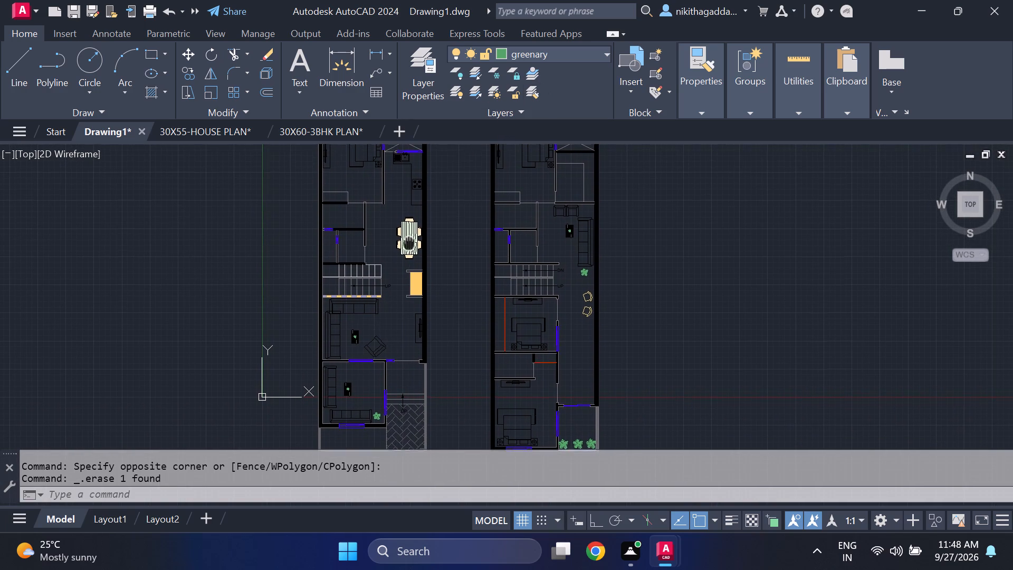
middle_click_drag(410, 244, 419, 274)
On the furniture layer, draw an orthogonal L-shaped line closing a small square in the upper-left corner of the small room between the second plan's bedrooms.
left_click(570, 50)
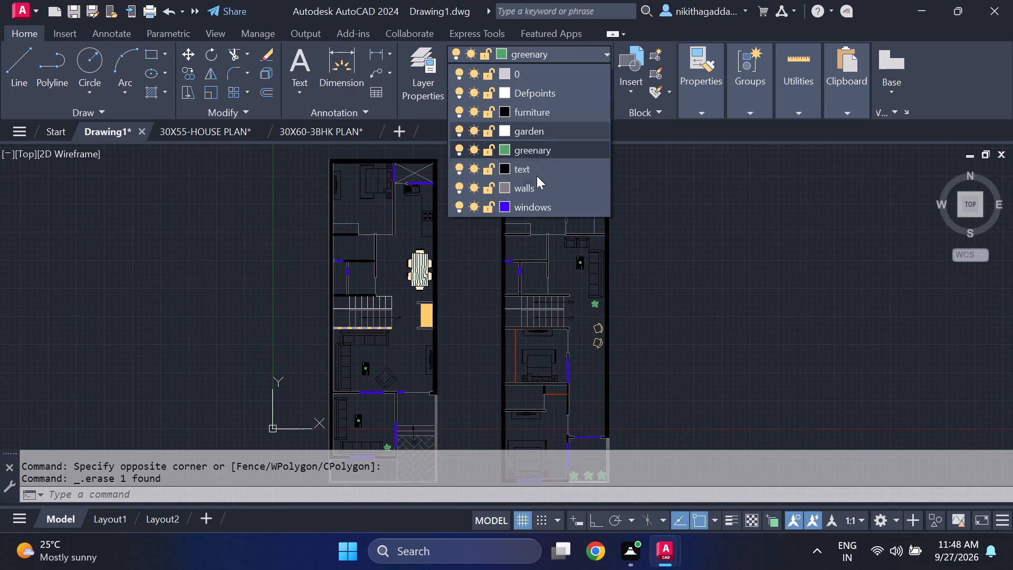
left_click(540, 112)
middle_click_drag(534, 423, 534, 423)
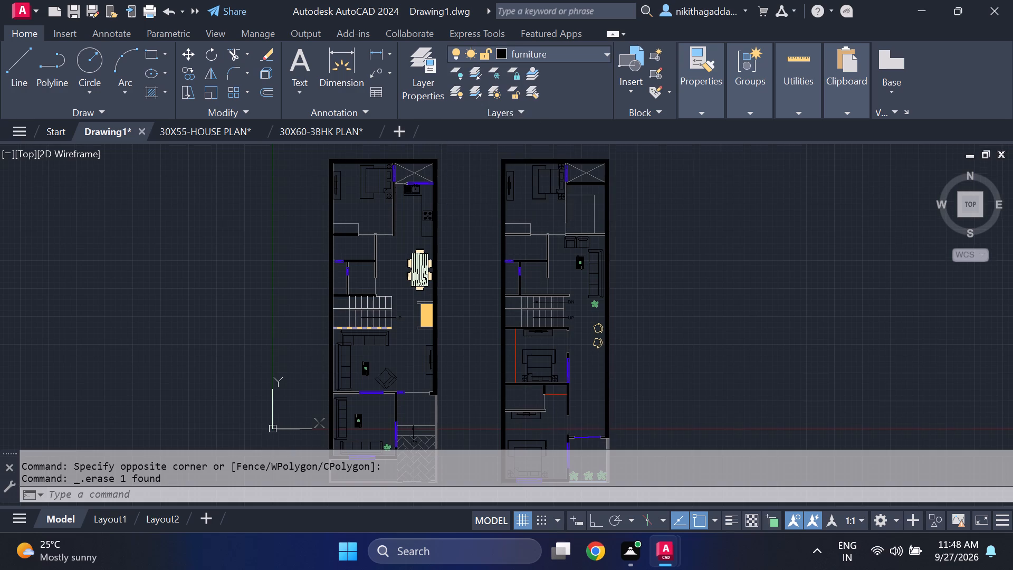
middle_click_drag(534, 423, 528, 300)
scroll(523, 314, "up", 1)
middle_click_drag(516, 299, 520, 367)
scroll(504, 305, "up", 2)
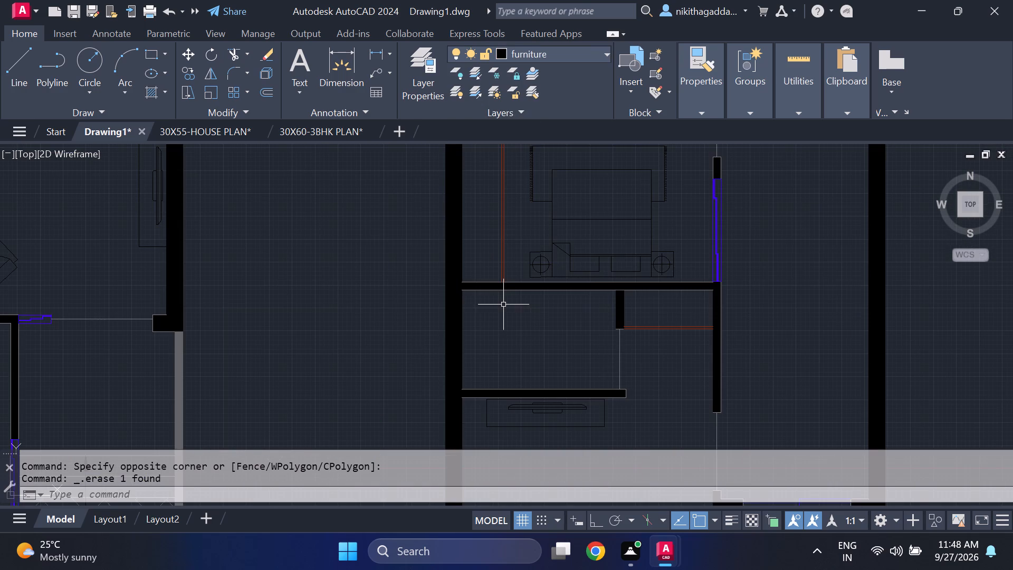
scroll(502, 306, "up", 1)
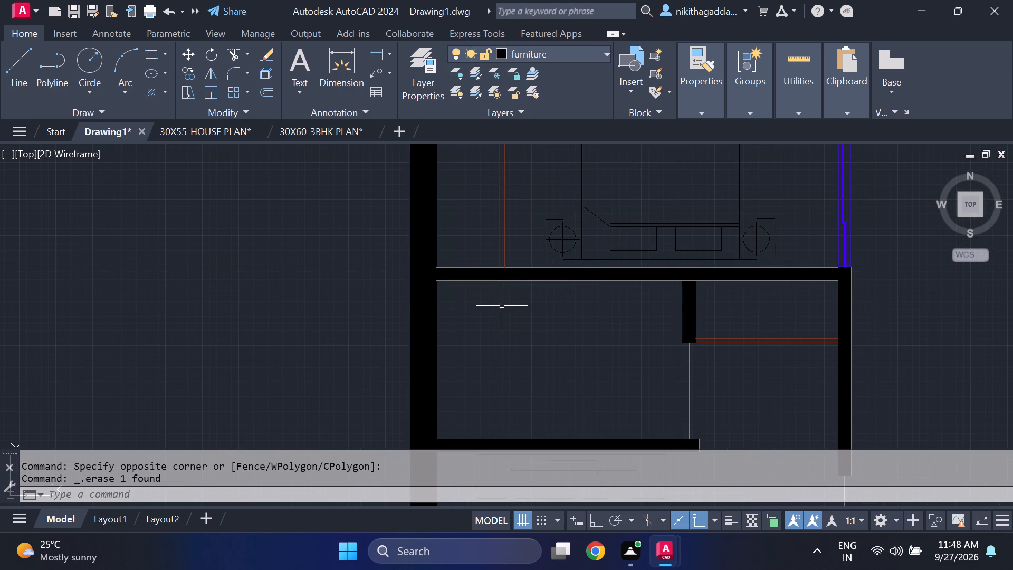
key("l")
key("Return")
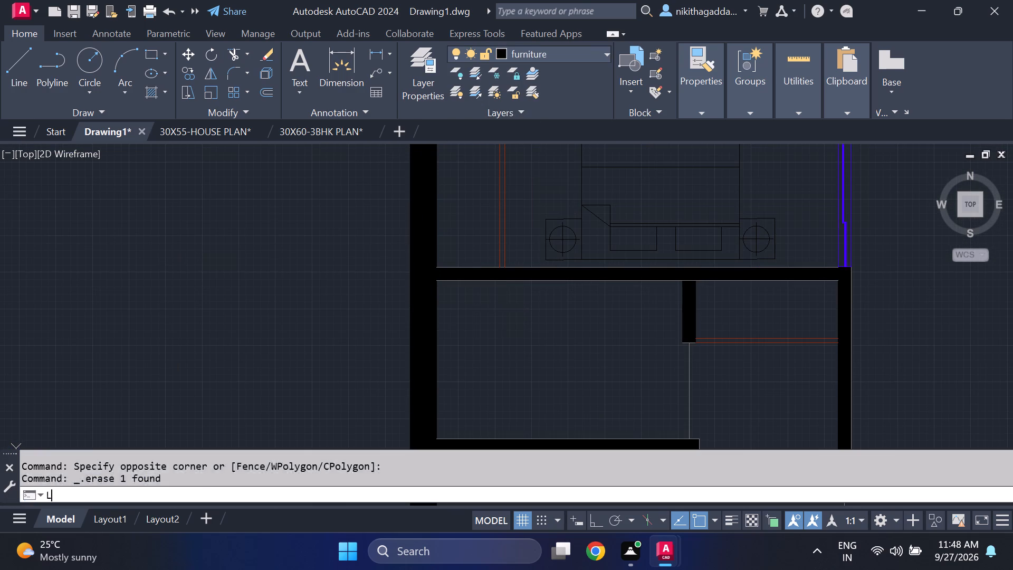
left_click(439, 303)
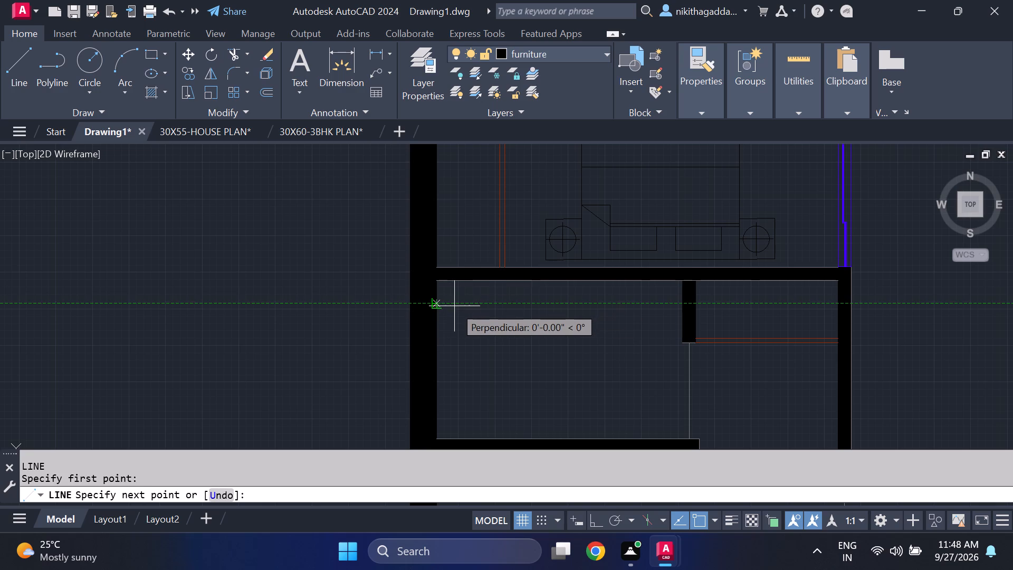
left_click(460, 307)
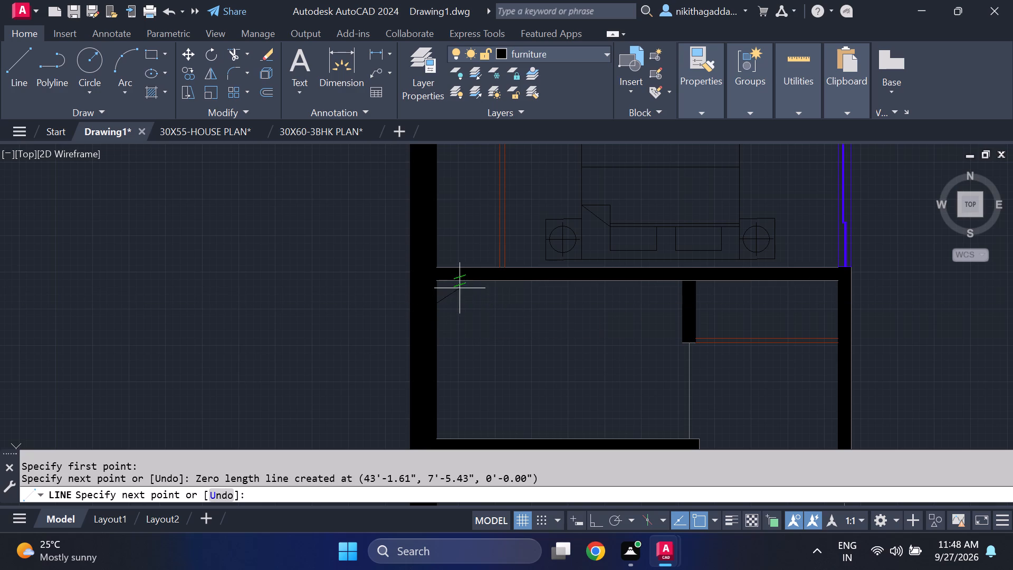
key("F8")
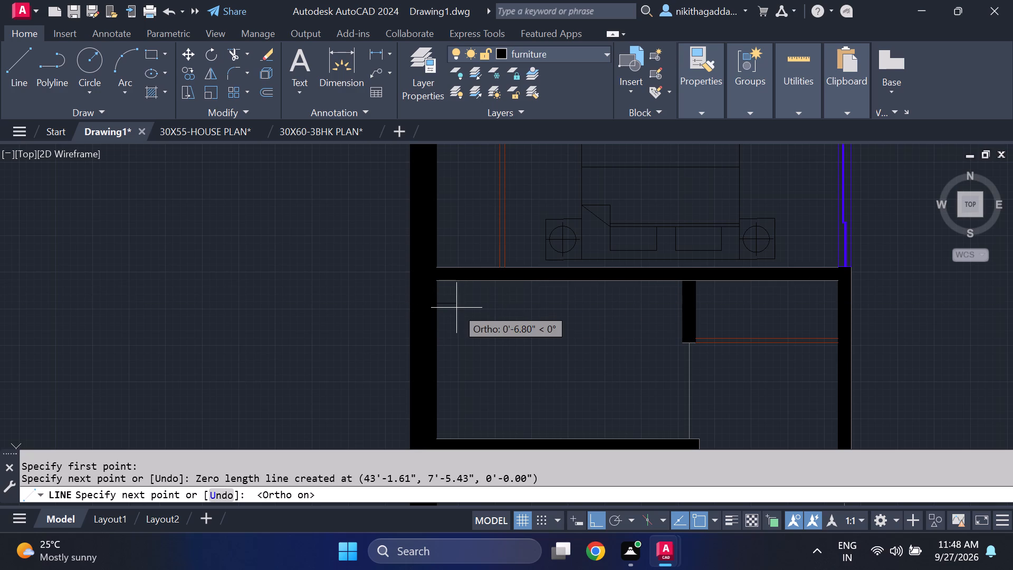
scroll(456, 308, "up", 3)
left_click(467, 297)
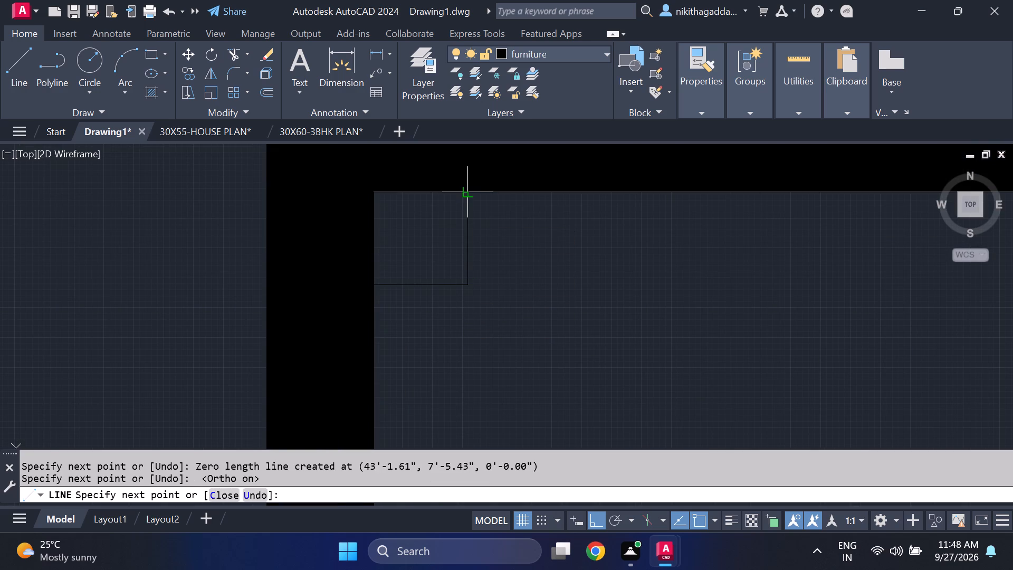
left_click(470, 191)
key("Escape")
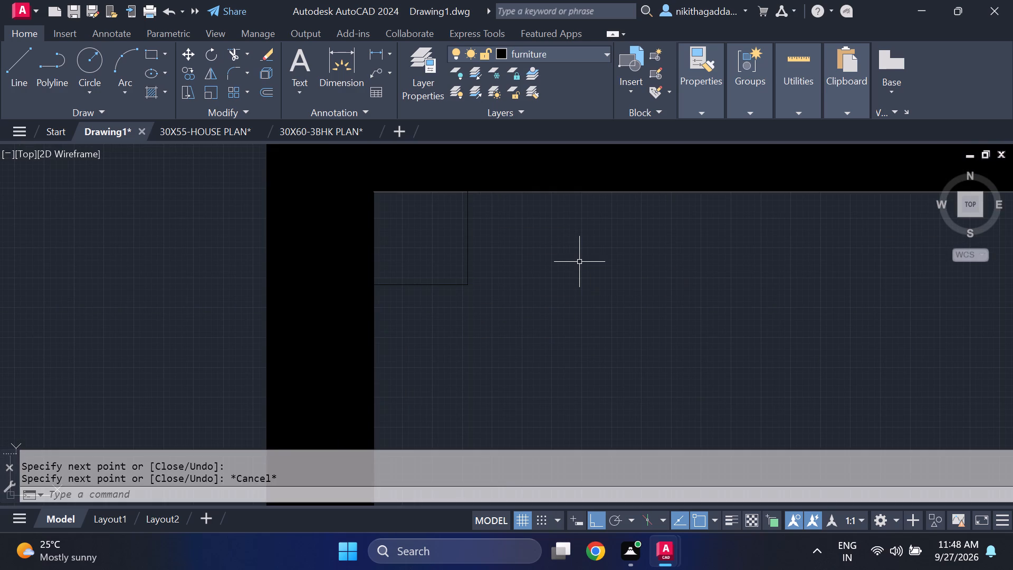
Draw a second, slightly larger L-shaped line around the corner square, from the side wall to the upper wall.
key("space")
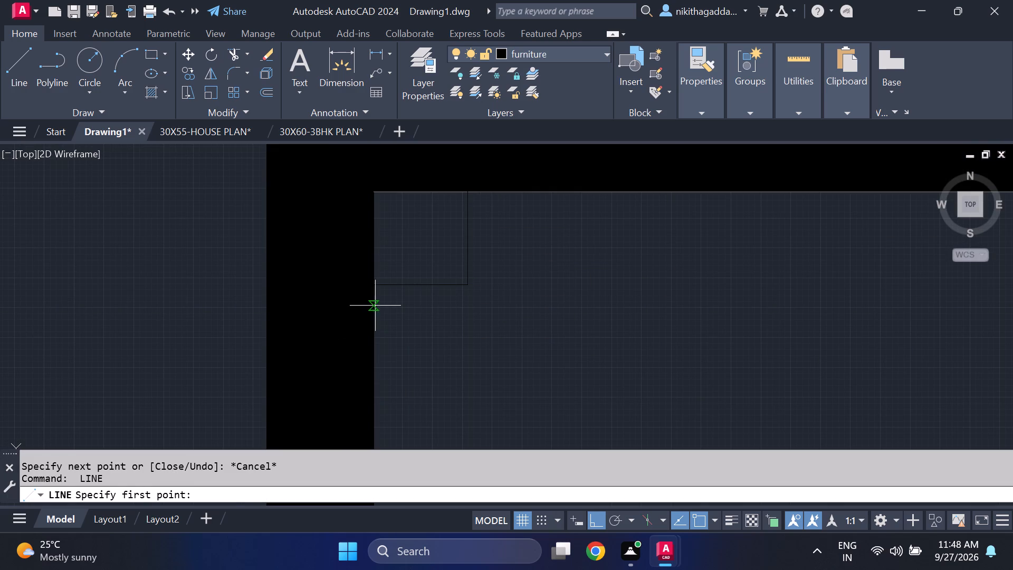
left_click(377, 303)
left_click(487, 305)
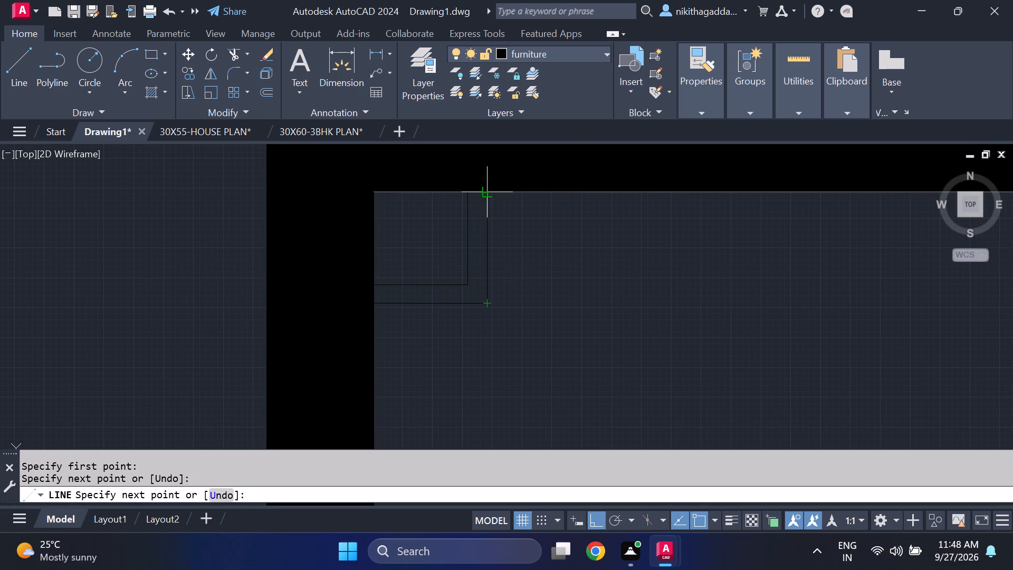
left_click(490, 192)
key("Escape")
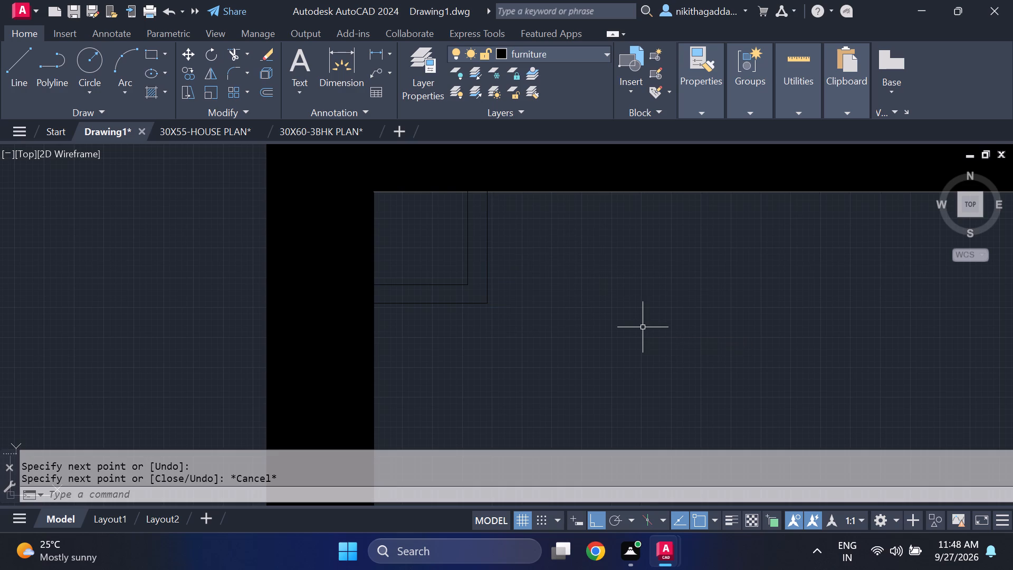
Draw a small circle near the middle of the inner corner square.
key("c")
key("Return")
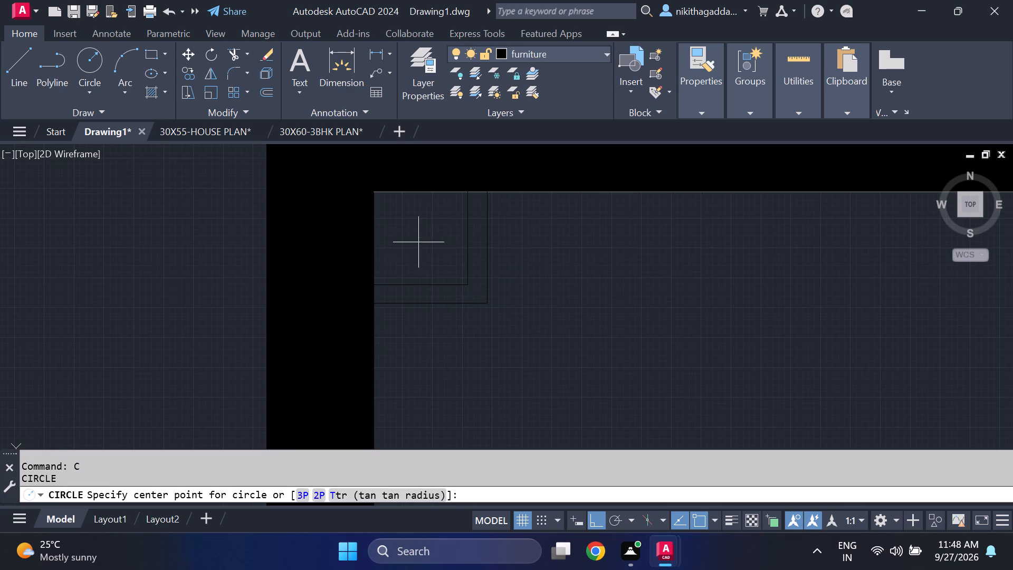
left_click(418, 243)
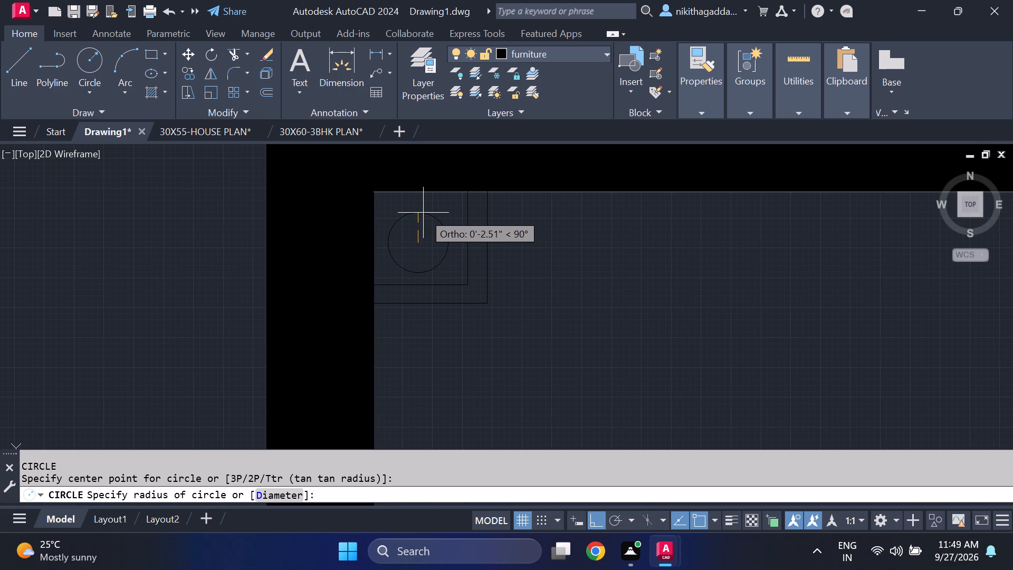
left_click(422, 217)
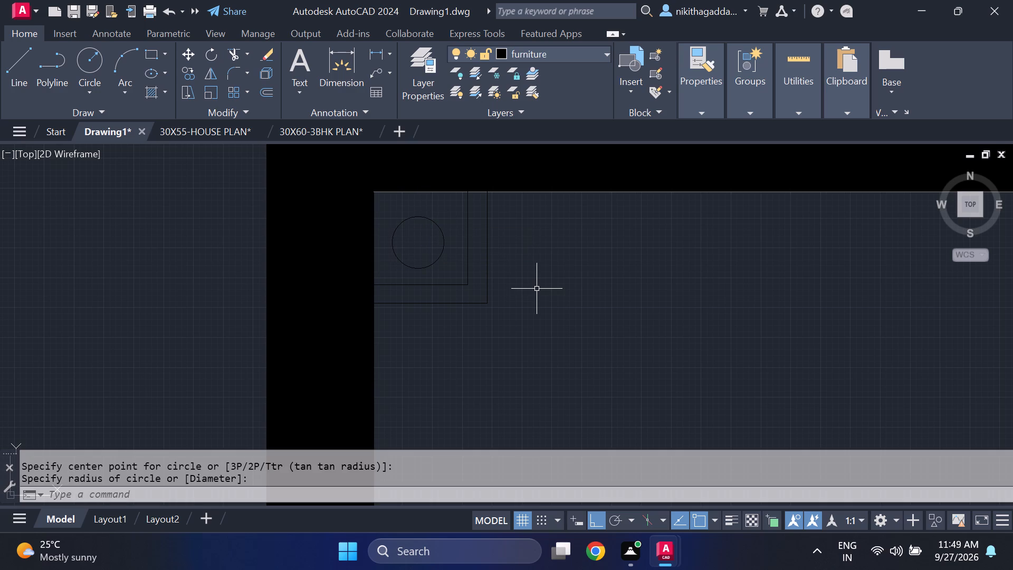
Draw vertical and horizontal diameter lines crossing inside the circle.
key("l")
key("Return")
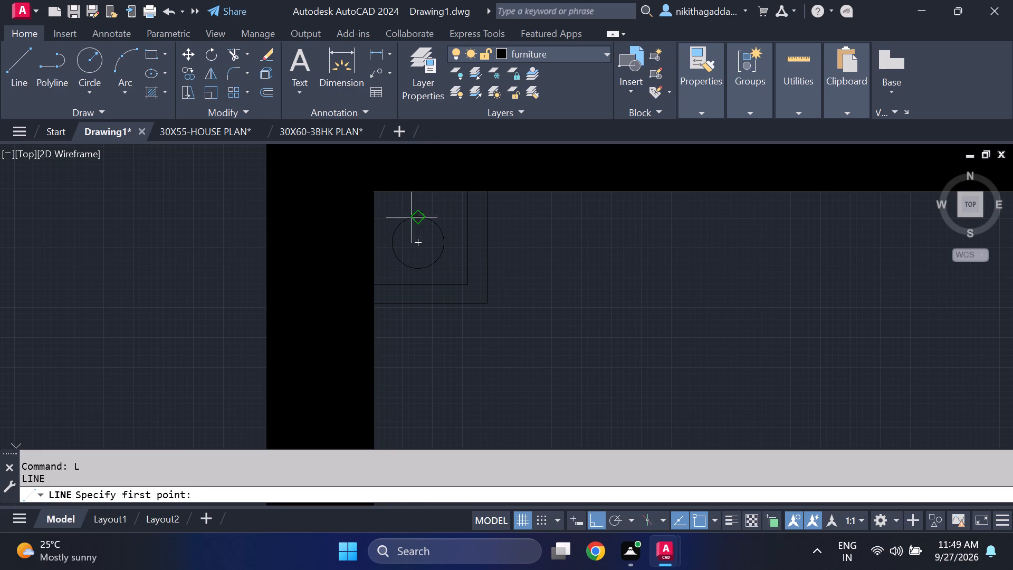
left_click(418, 216)
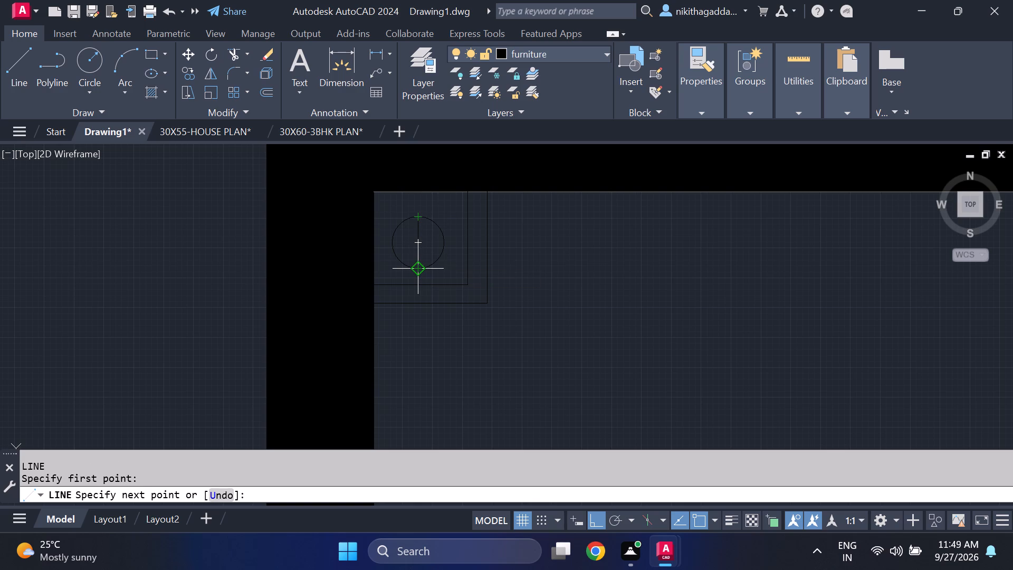
left_click(423, 270)
key("Escape")
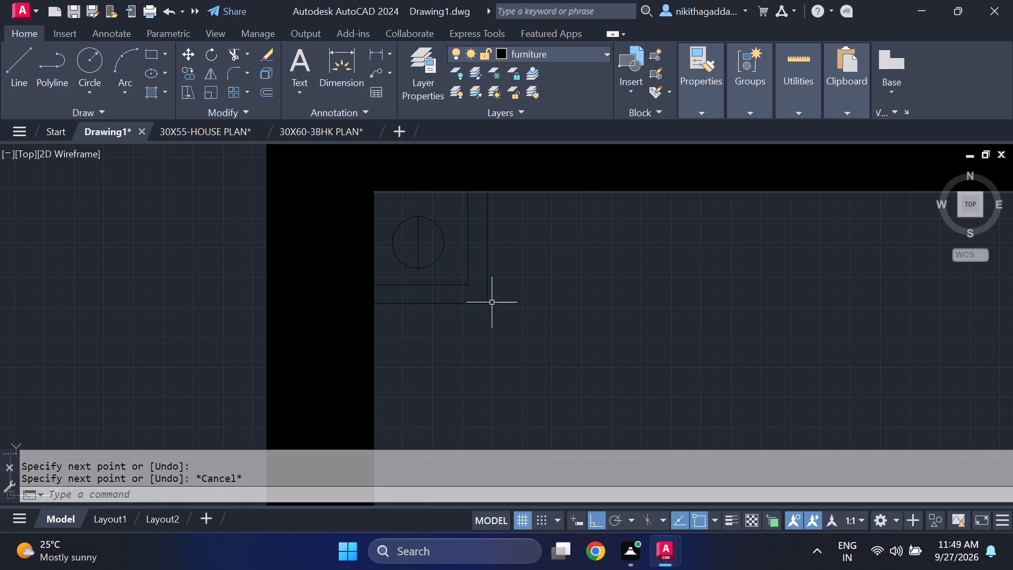
key("space")
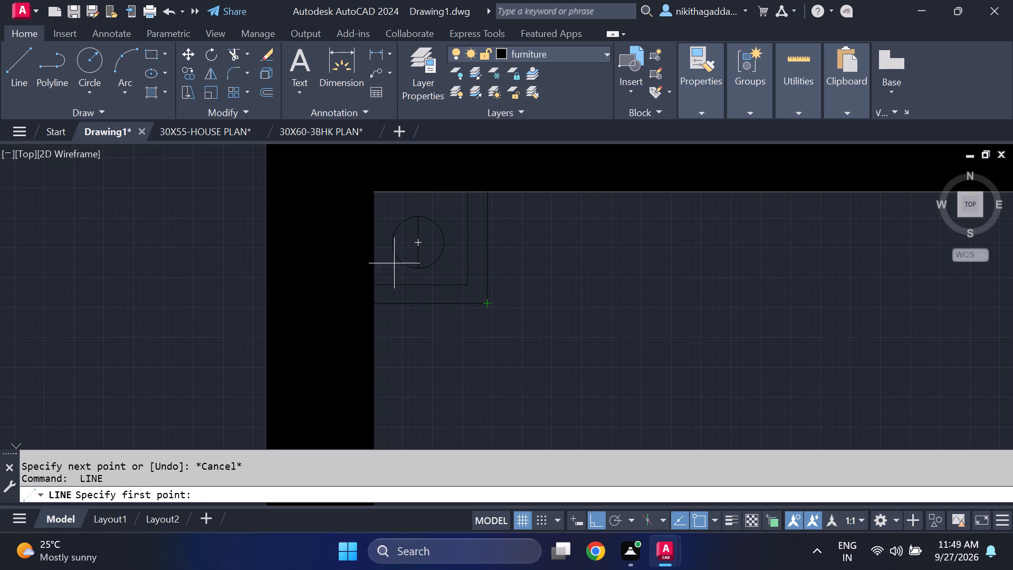
left_click(395, 238)
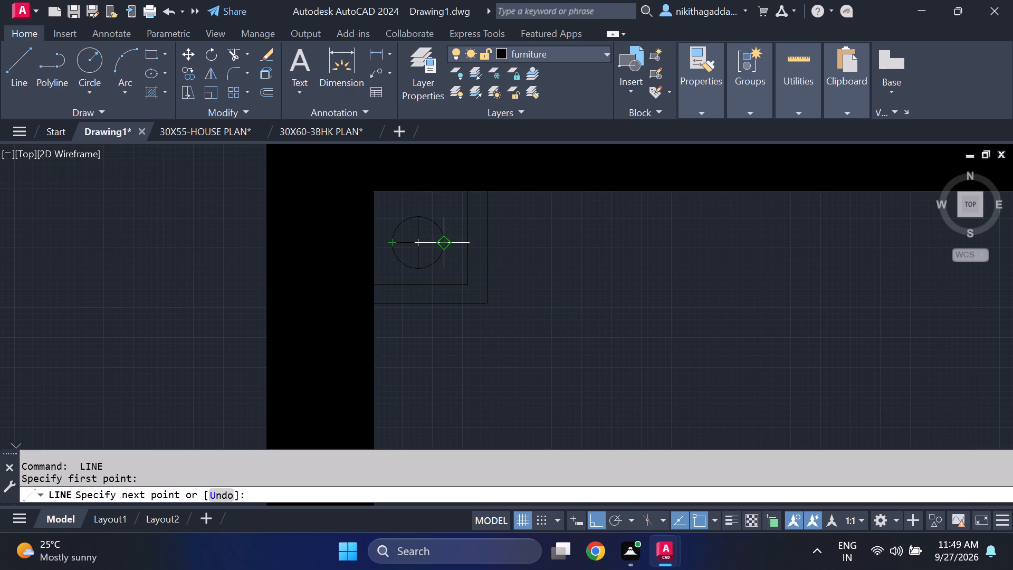
left_click(445, 244)
key("Escape")
left_click(562, 280)
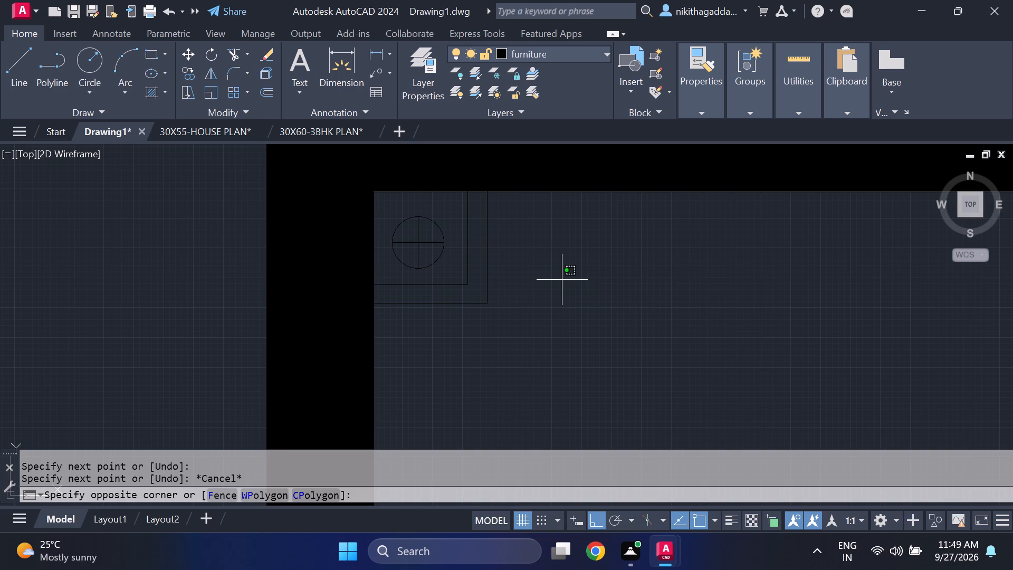
left_click(638, 259)
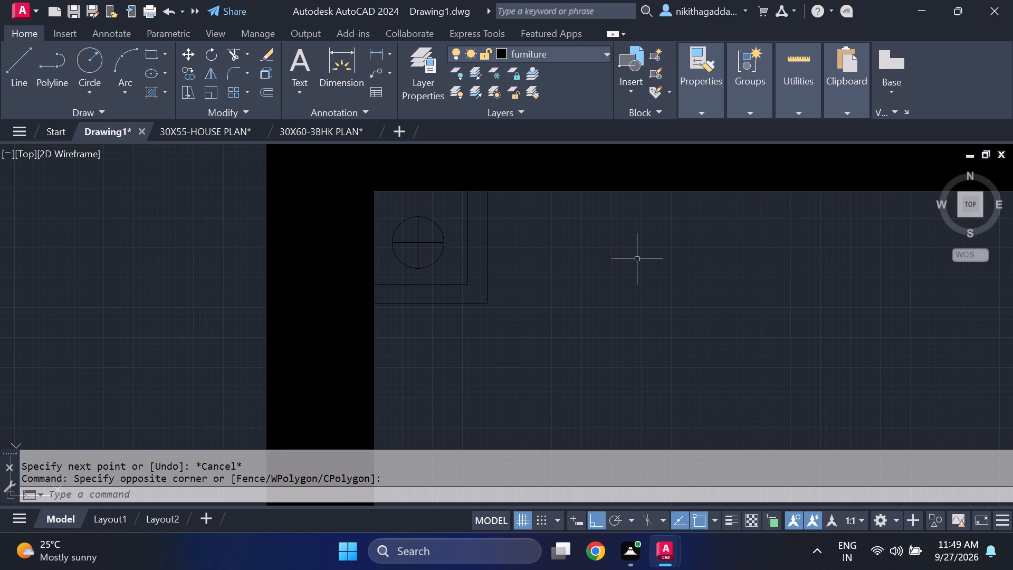
Hatch the L-shaped band and the inner square around the circle with the SOLID pattern in colour 0,0,0.
type("HATCH")
key("Return")
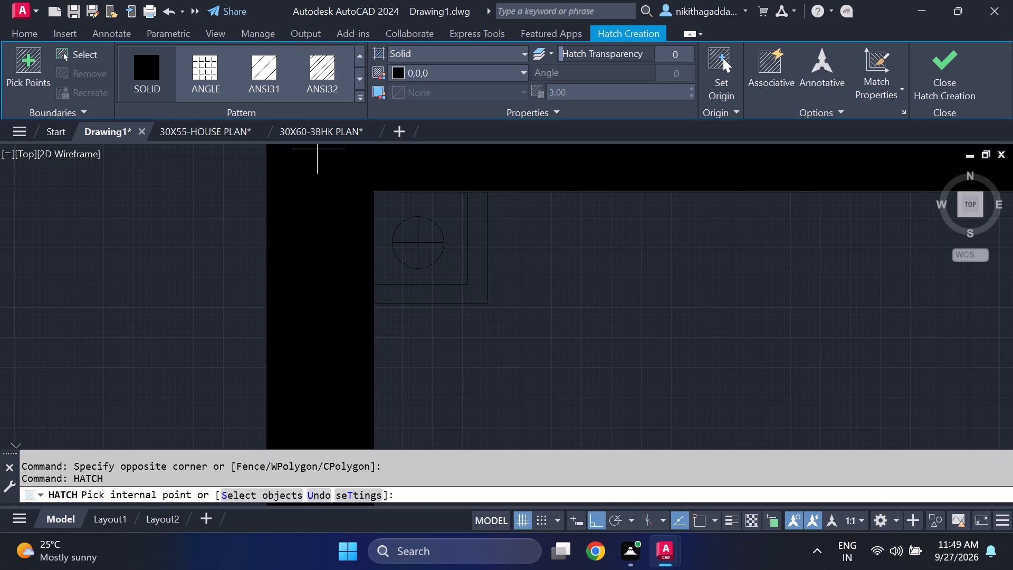
left_click(445, 299)
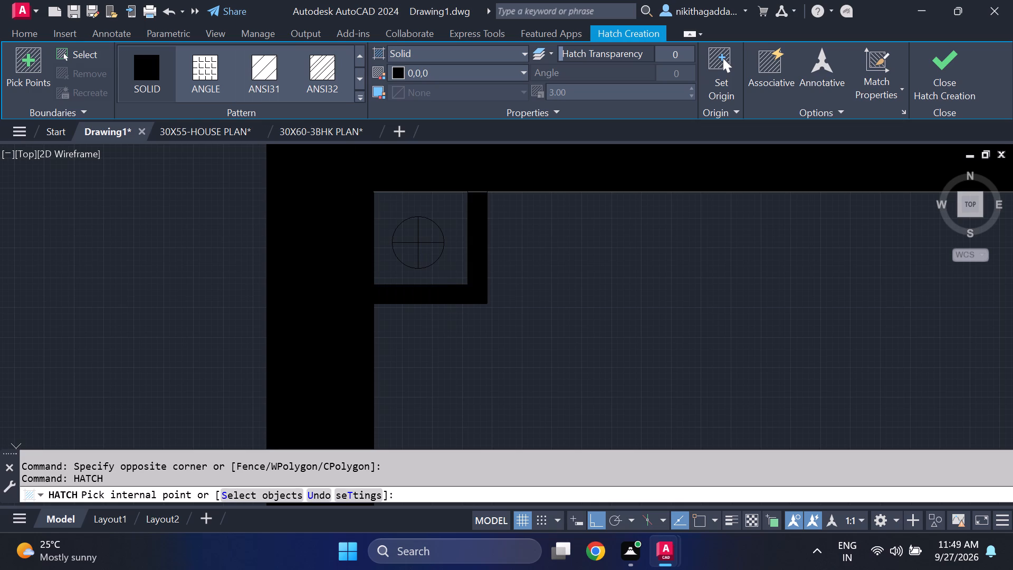
left_click(437, 272)
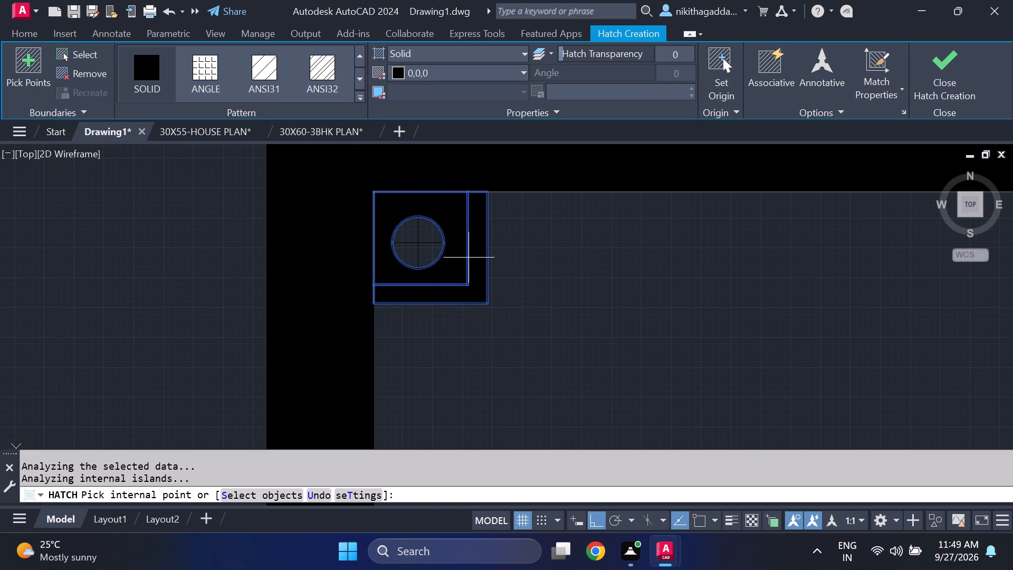
left_click(948, 82)
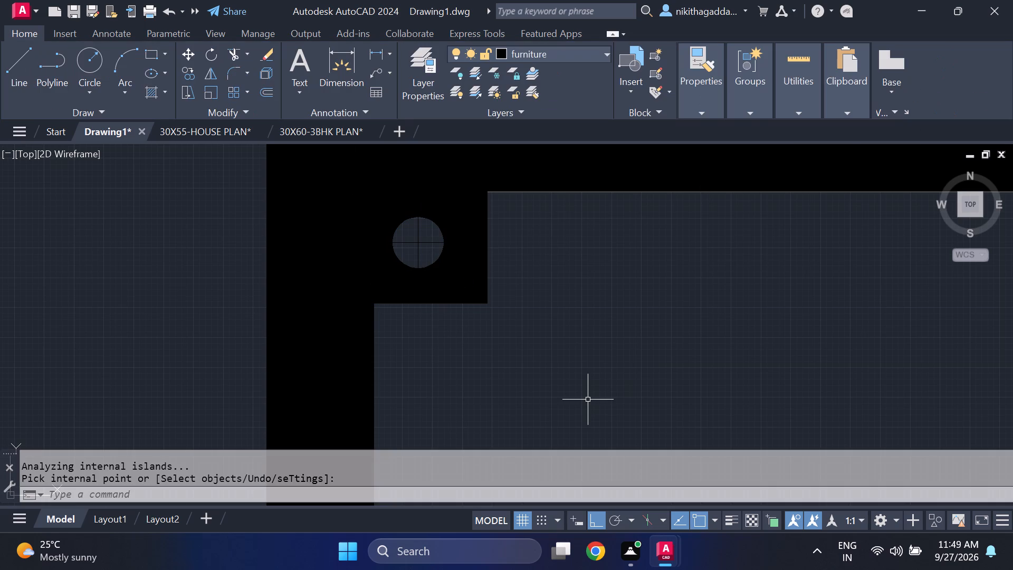
Hatch all four quadrants of the small circle in the corner shaft with the SOLID pattern in colour 255,255,255.
type("HATCH")
key("Return")
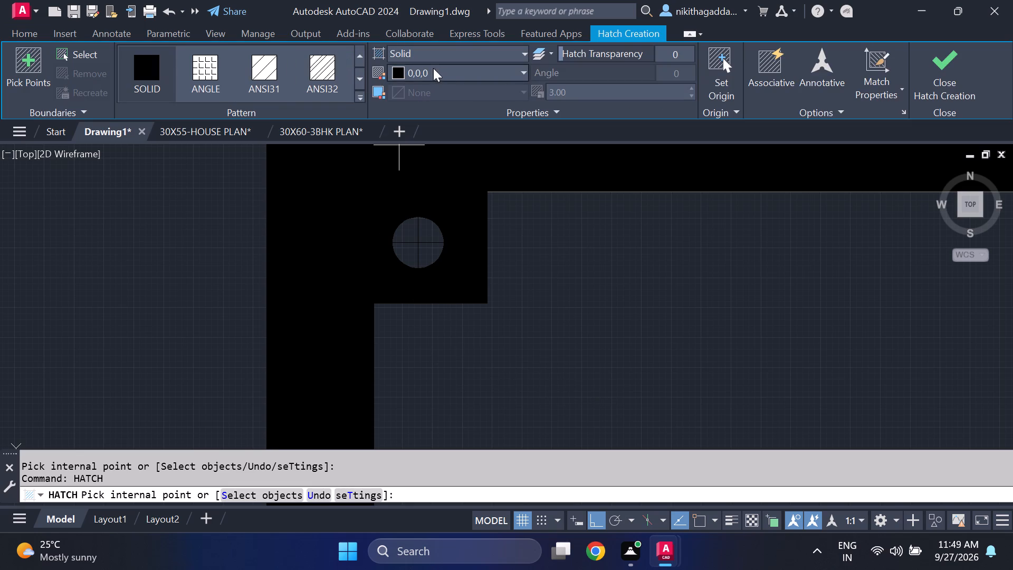
left_click(507, 75)
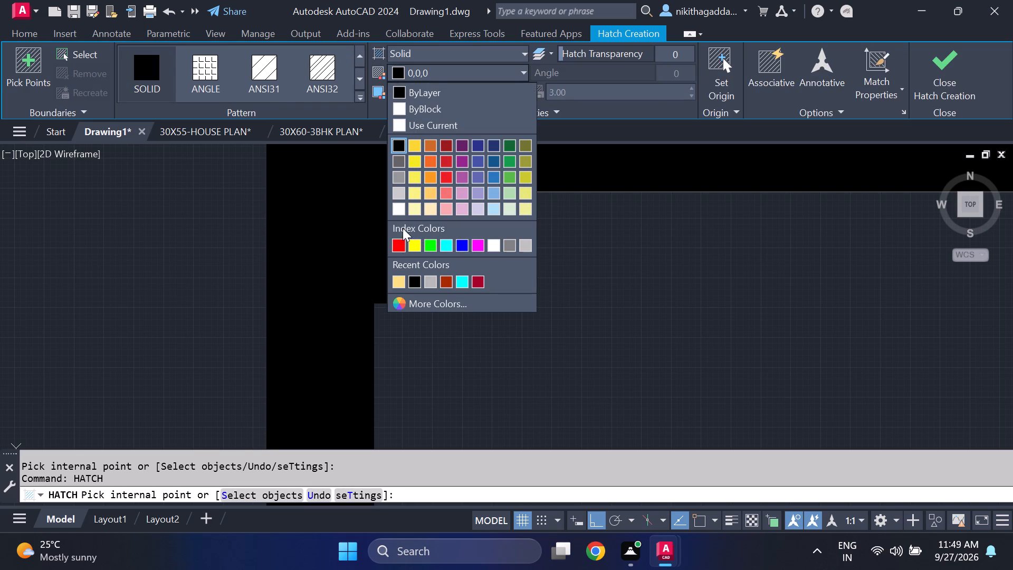
left_click(400, 205)
left_click(414, 236)
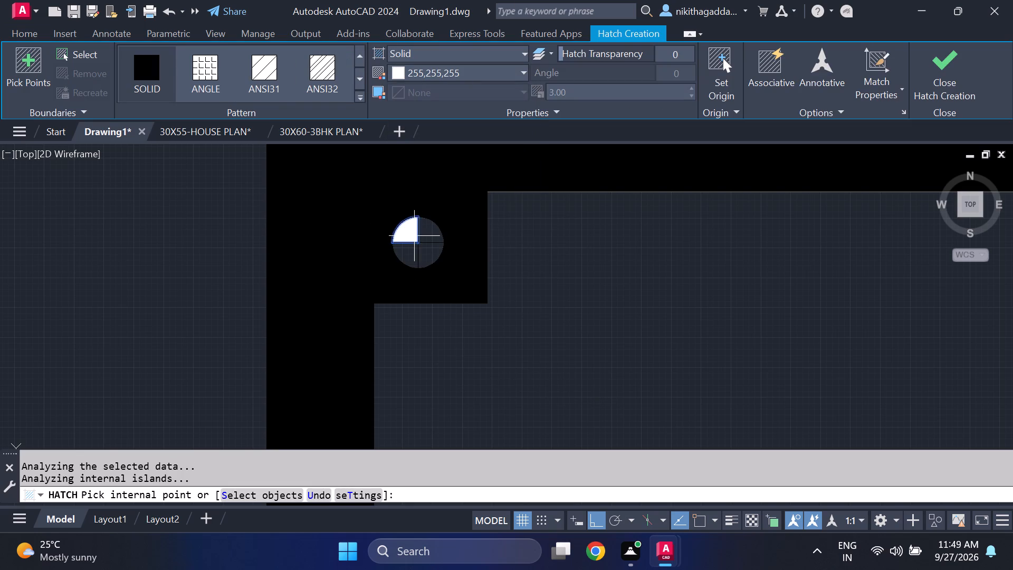
left_click(429, 237)
left_click(429, 251)
left_click(408, 249)
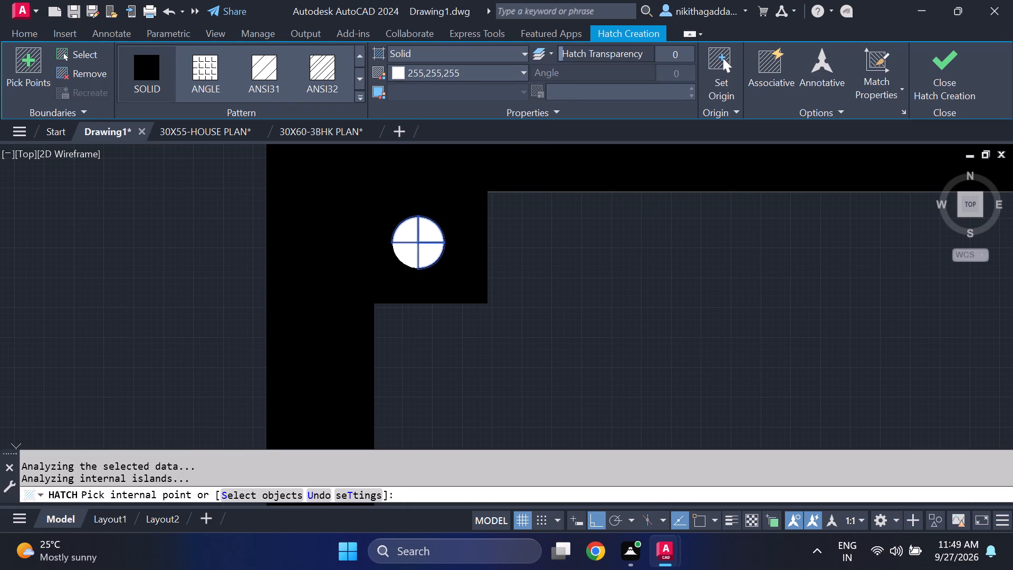
left_click(945, 58)
Start a single-line text label for the floor plans.
scroll(700, 229, "down", 3)
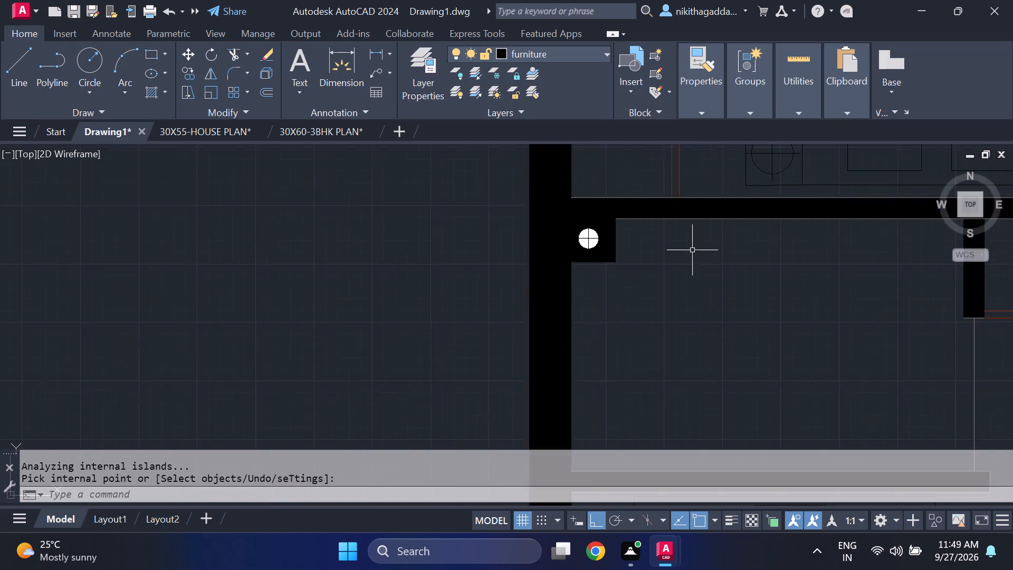
scroll(701, 304, "down", 2)
middle_click_drag(721, 329, 483, 298)
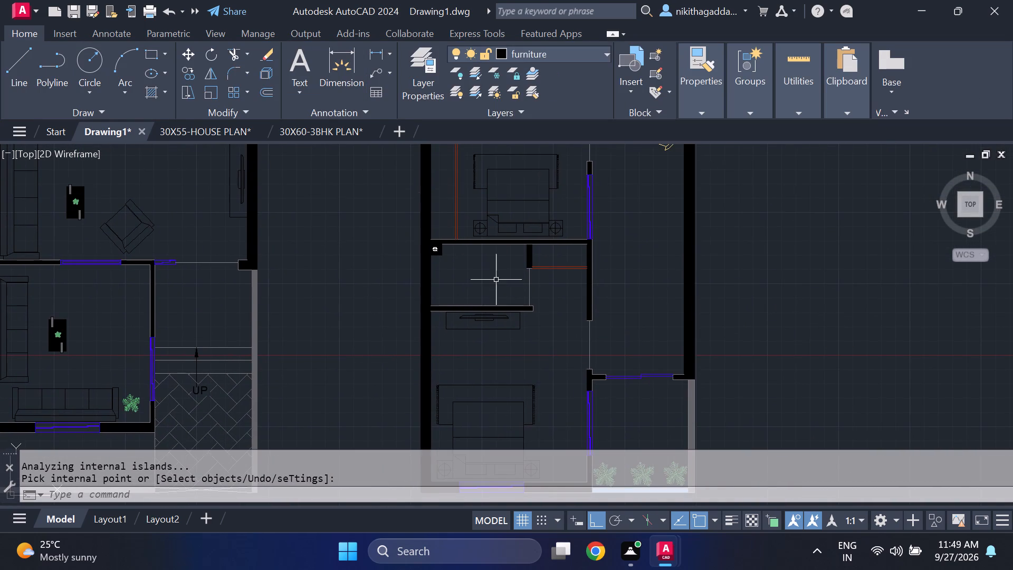
key("Escape")
scroll(435, 282, "down", 1)
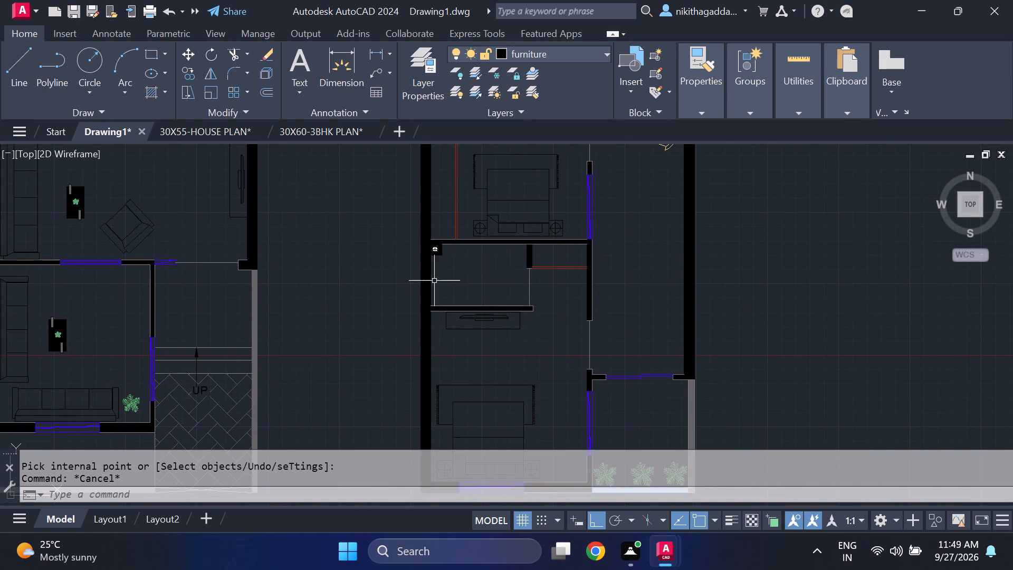
scroll(435, 282, "down", 2)
scroll(446, 321, "up", 2)
middle_click_drag(446, 321, 582, 378)
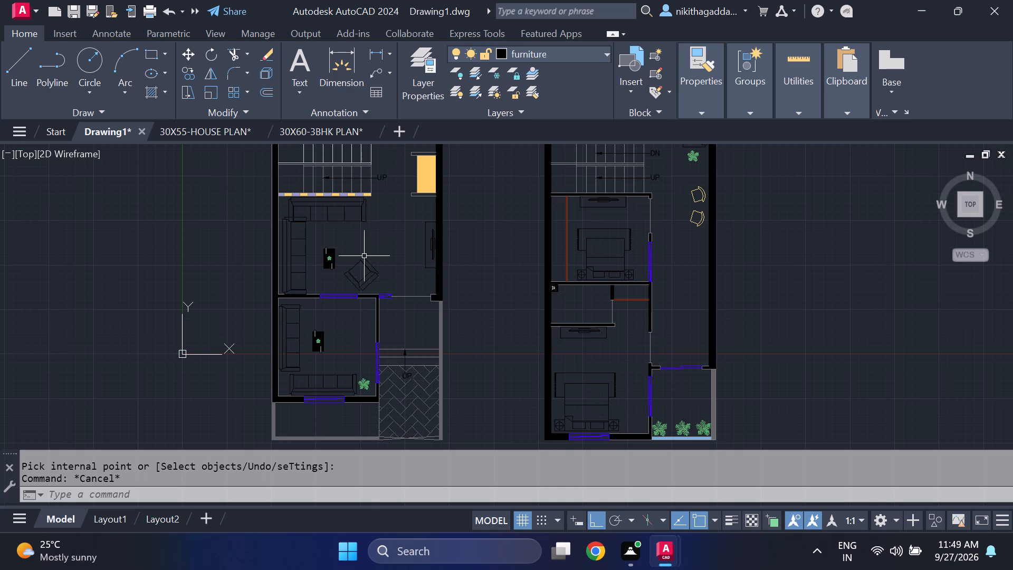
type("DT")
key("Return")
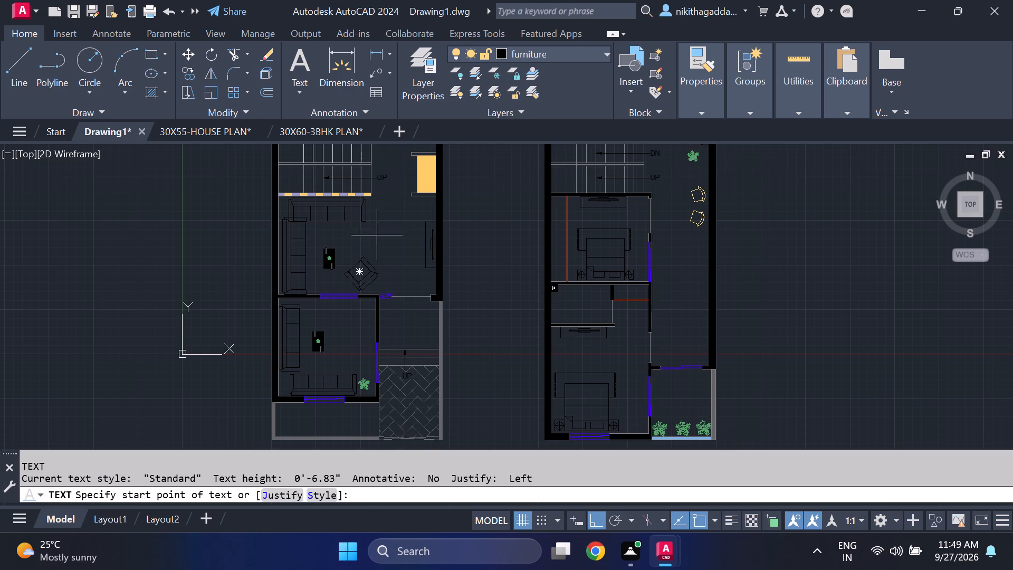
Place the single-line label GARDEN at 0 rotation in the open strip below the front room's window.
middle_click_drag(357, 349, 380, 227)
scroll(378, 281, "up", 2)
scroll(269, 311, "up", 2)
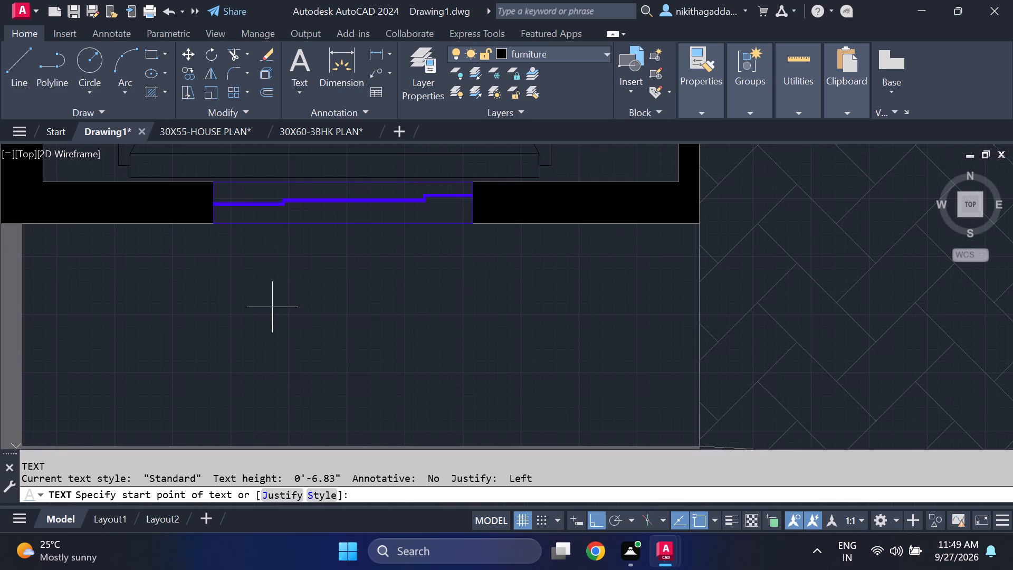
left_click(279, 297)
left_click(278, 343)
key("0")
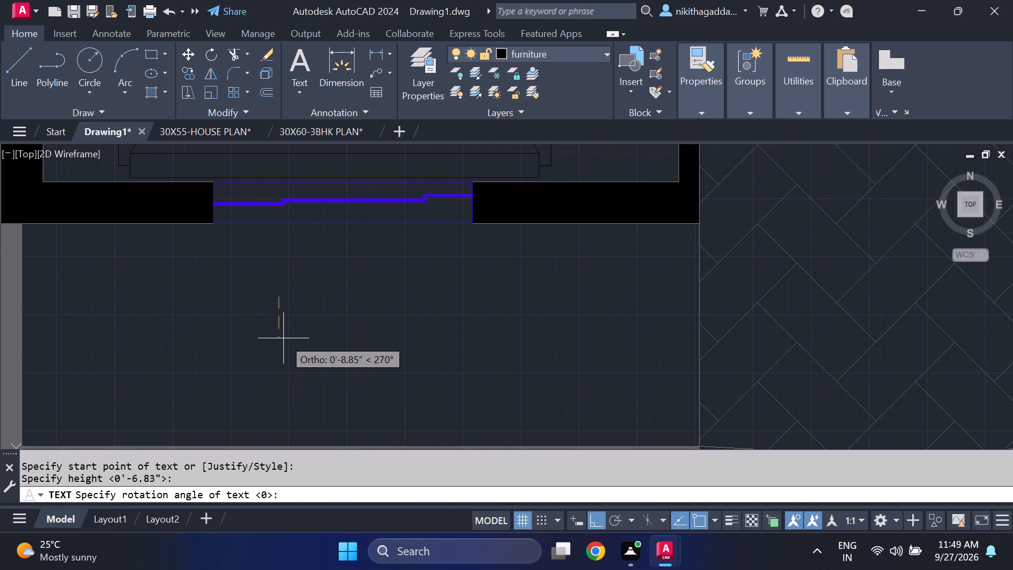
key("Return")
type("GA")
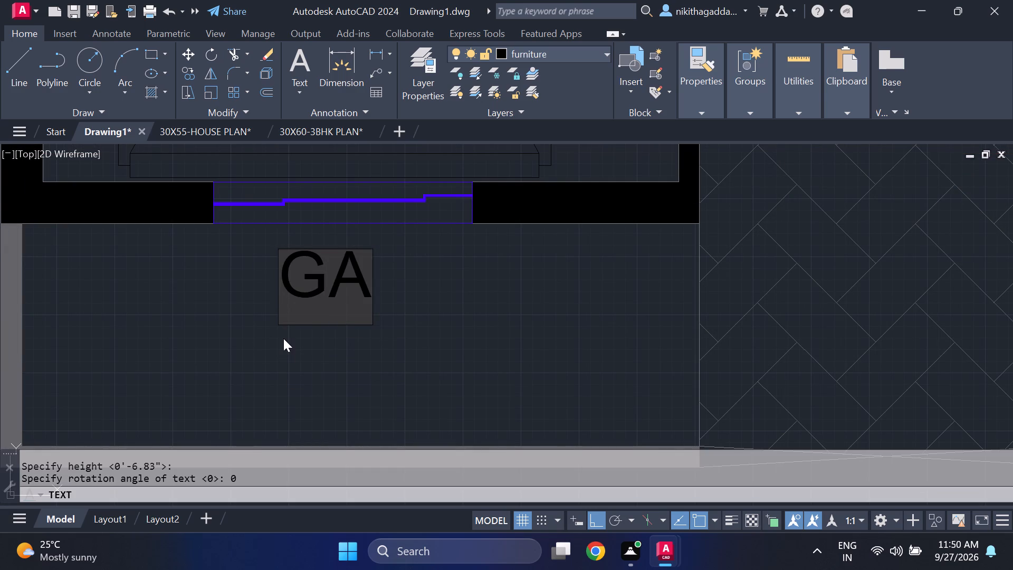
type("RDE")
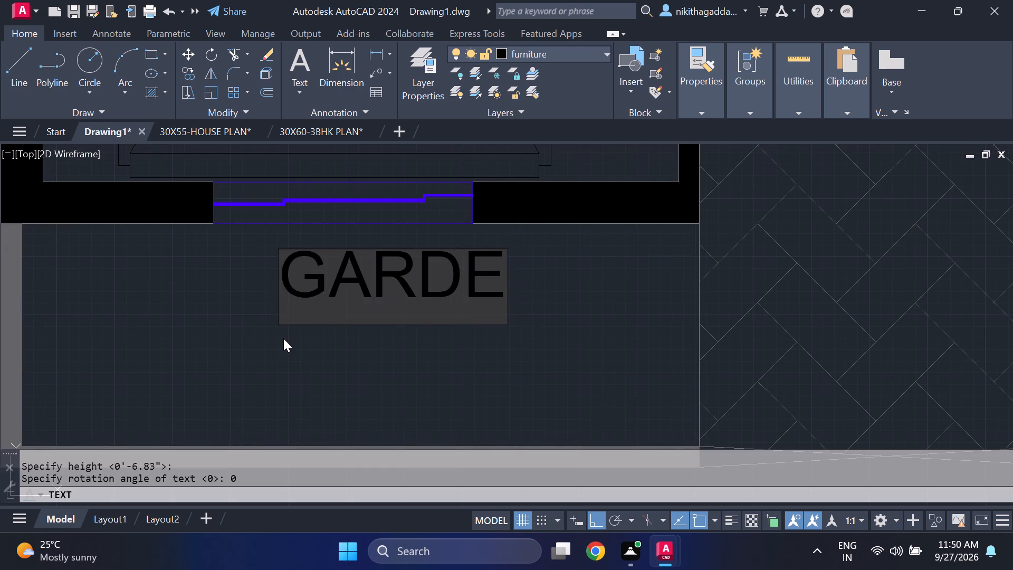
key("n")
key("Return")
key("Return")
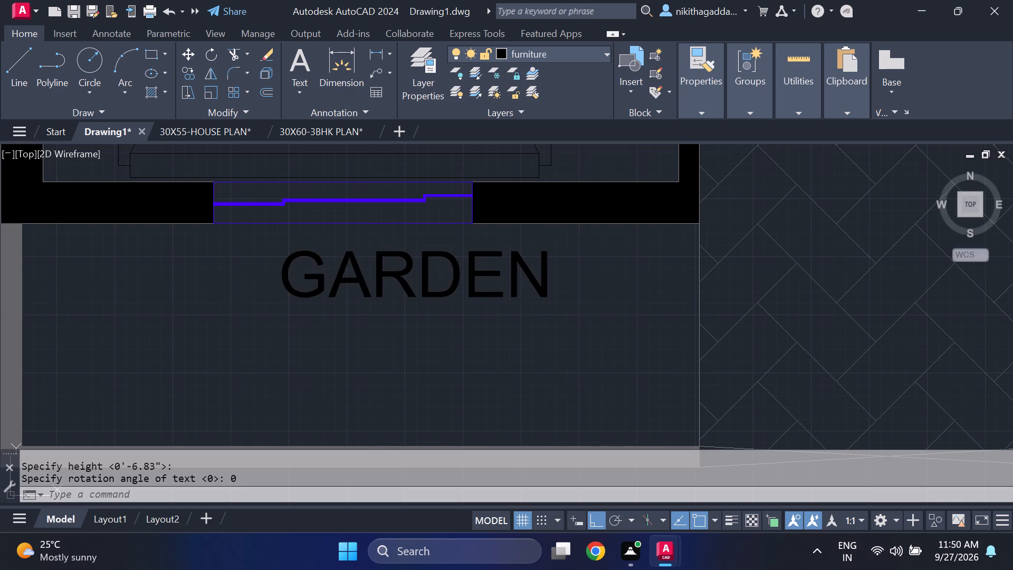
Scale the GARDEN label down to about 0.7 of its size, using its lower-left insertion point as the base.
scroll(320, 310, "down", 2)
scroll(371, 329, "down", 3)
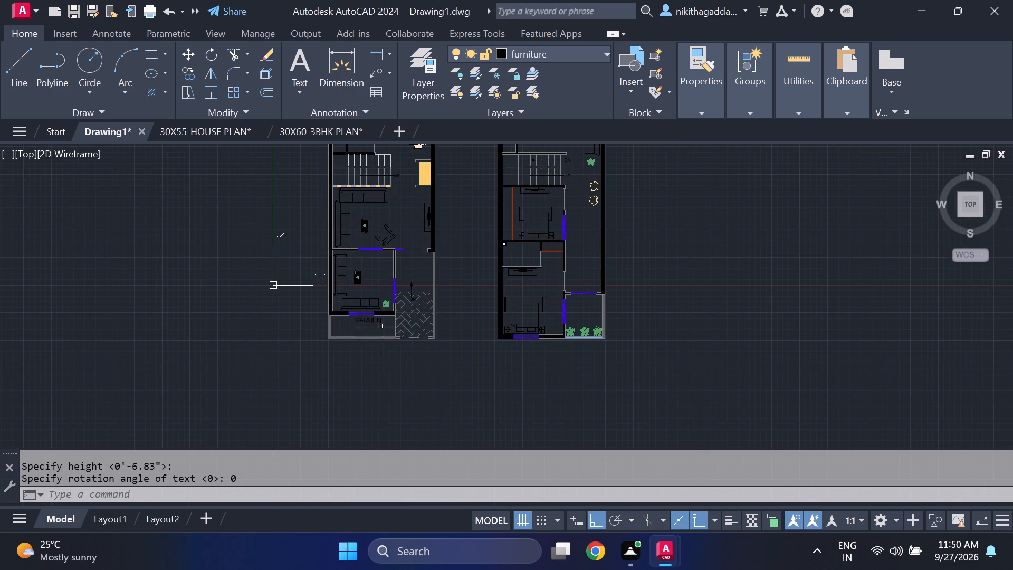
scroll(380, 322, "up", 3)
left_click(389, 308)
left_click(290, 339)
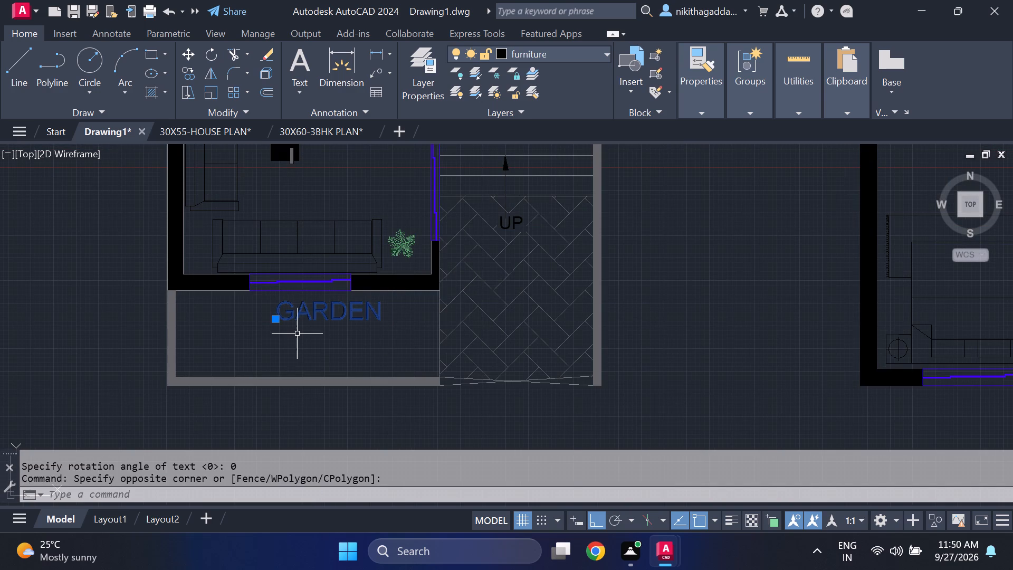
type("SCALE")
key("Return")
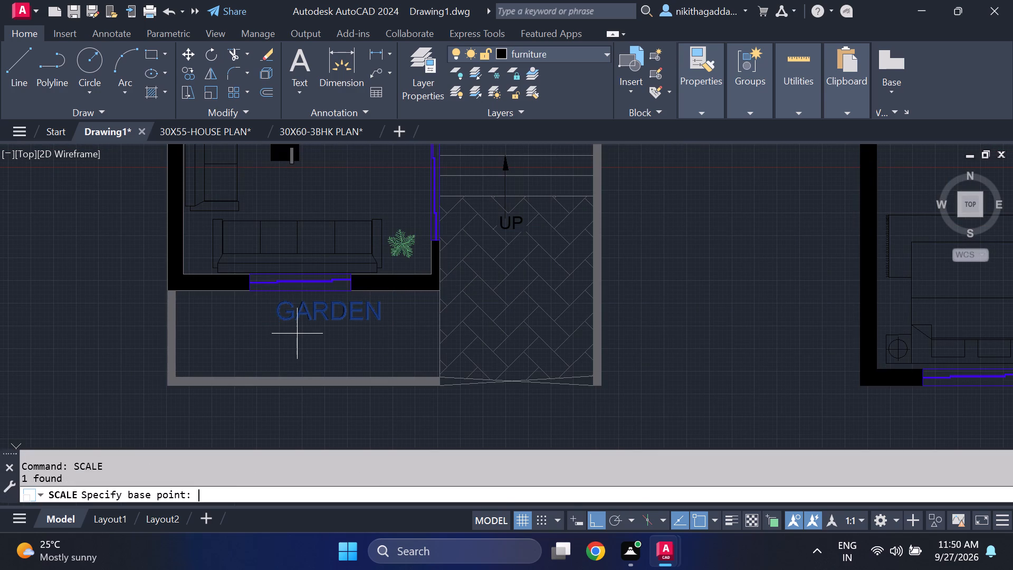
left_click(285, 319)
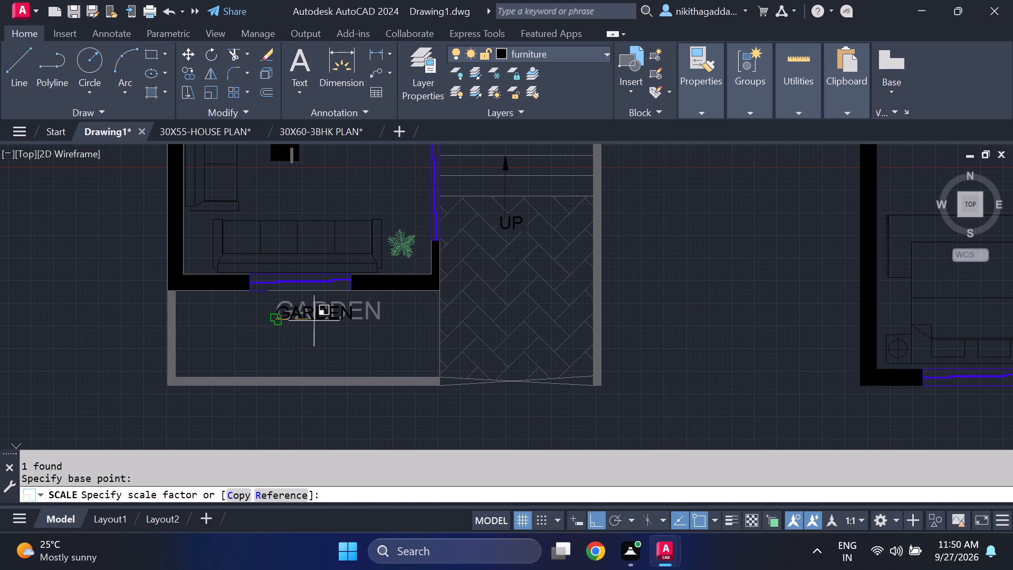
left_click(313, 321)
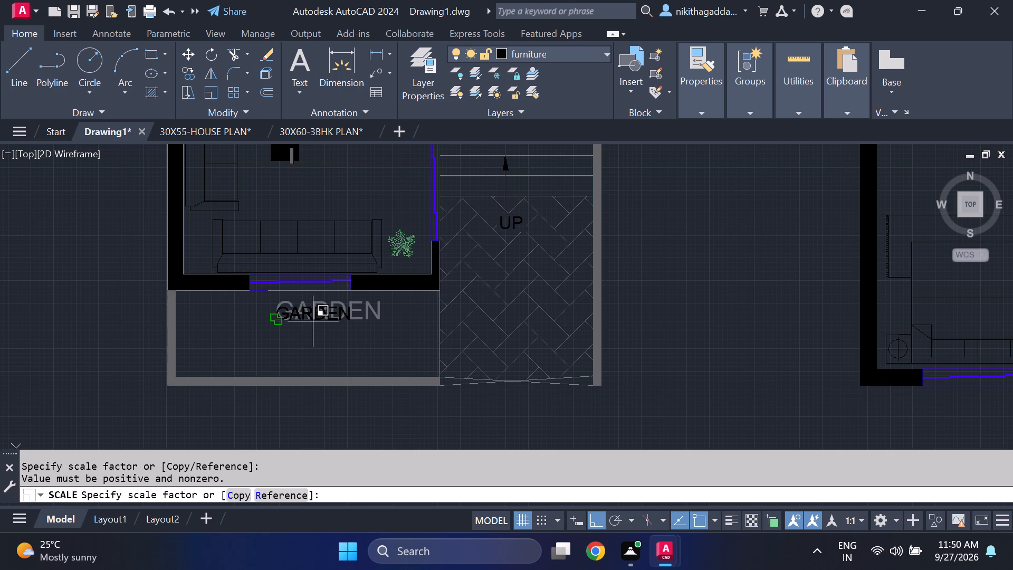
left_click(313, 321)
scroll(313, 321, "up", 4)
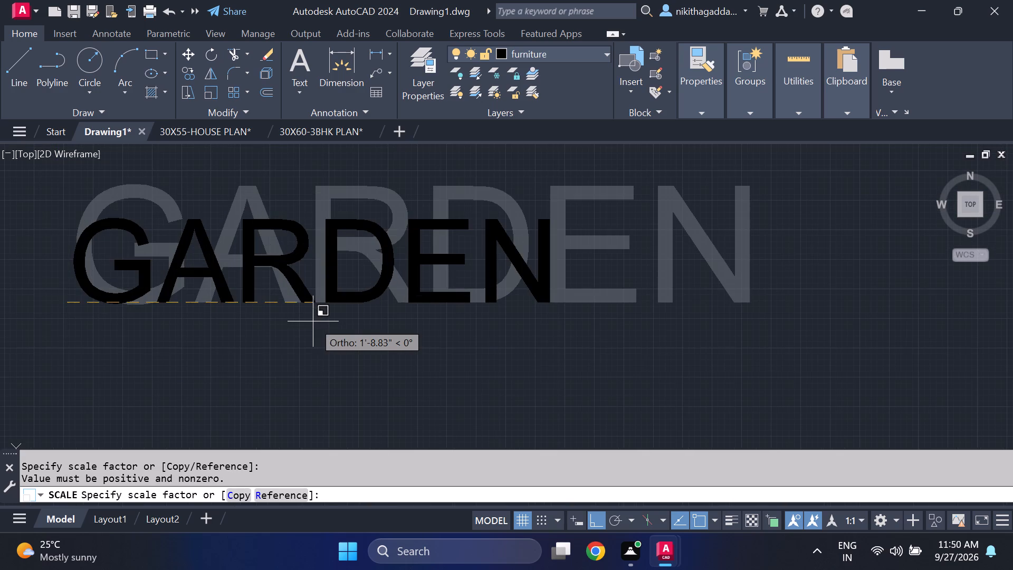
left_click(309, 322)
scroll(378, 308, "down", 4)
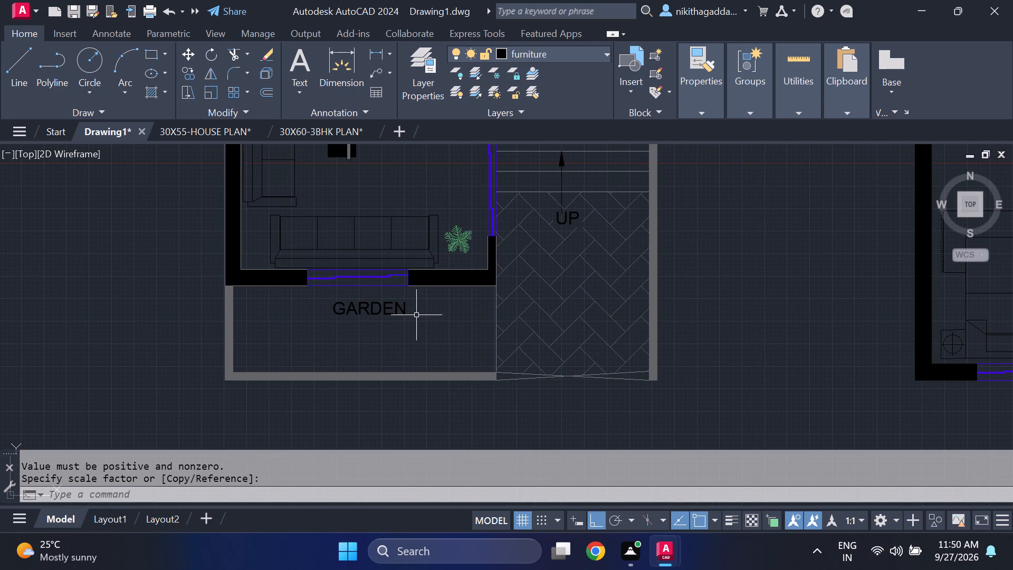
Copy the GARDEN label straight down to form a second text line directly beneath it.
scroll(423, 308, "down", 2)
middle_click_drag(433, 338, 443, 396)
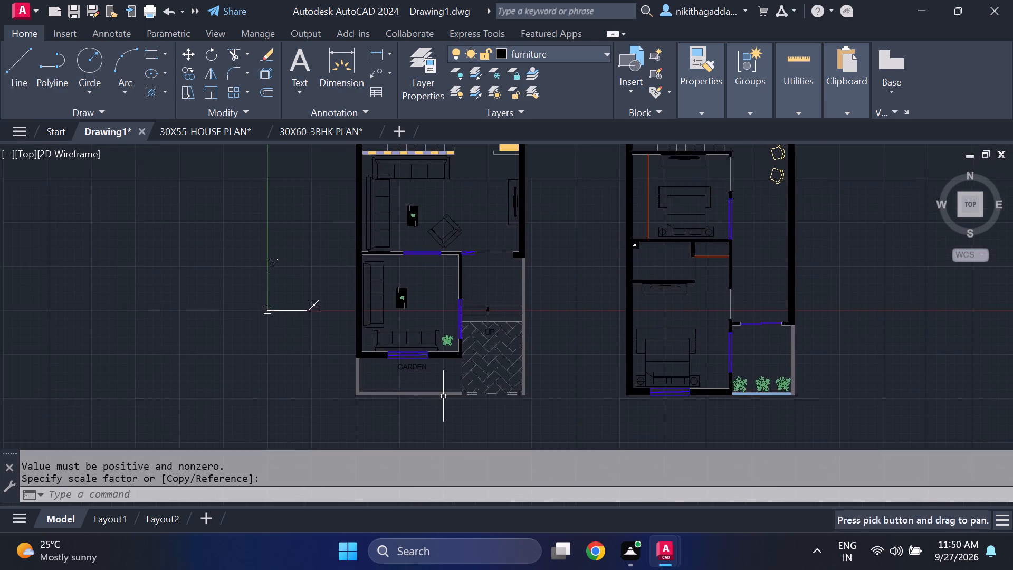
scroll(443, 379, "up", 2)
scroll(381, 349, "up", 1)
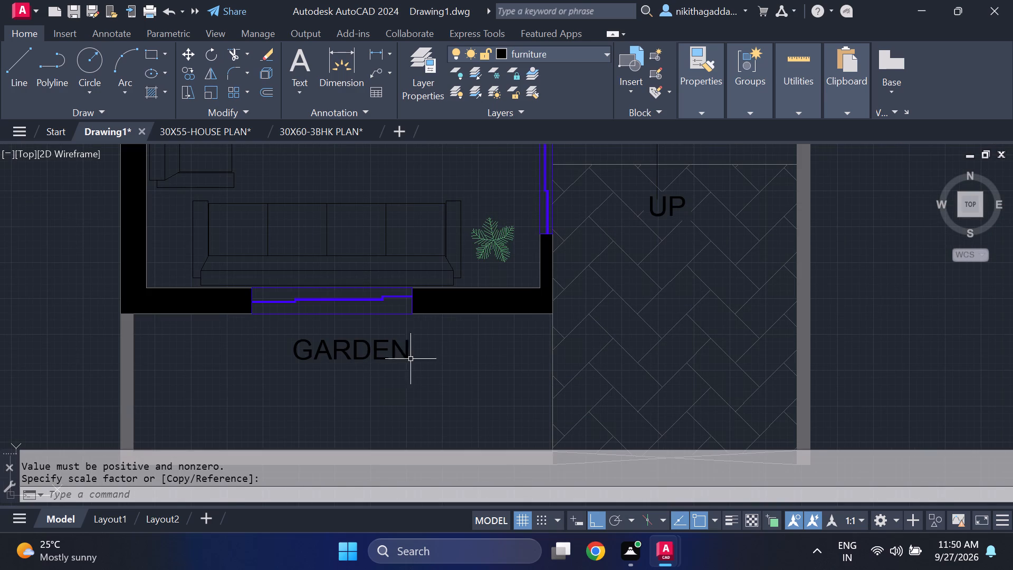
left_click_drag(435, 346, 429, 346)
left_click(199, 405)
type("CO")
key("Return")
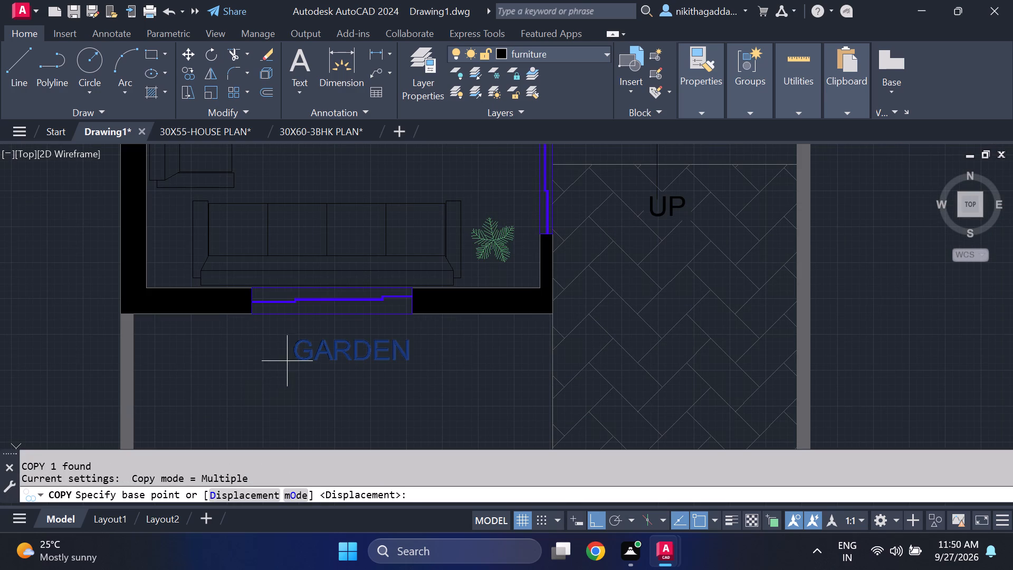
left_click(294, 359)
left_click(278, 397)
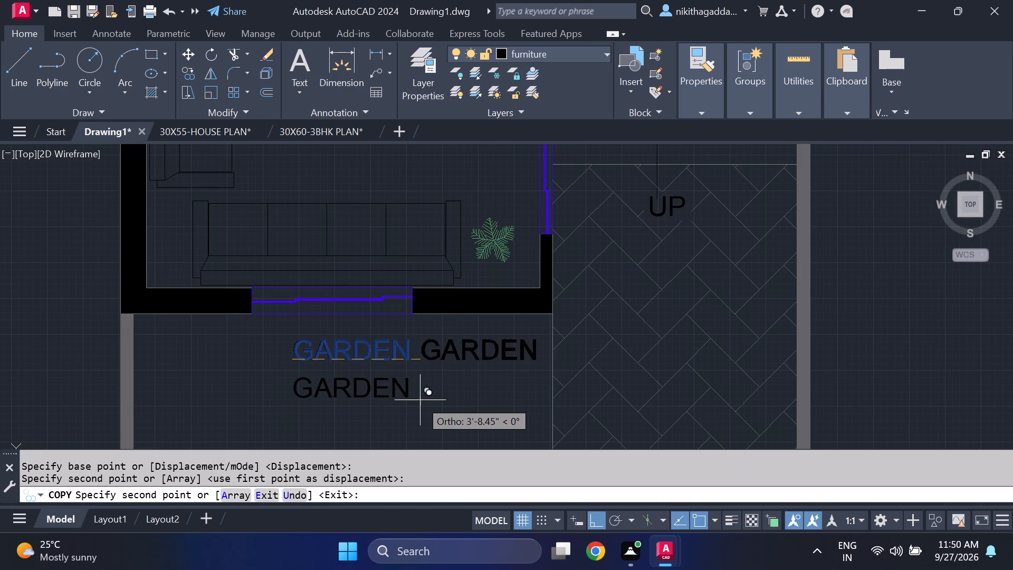
key("Escape")
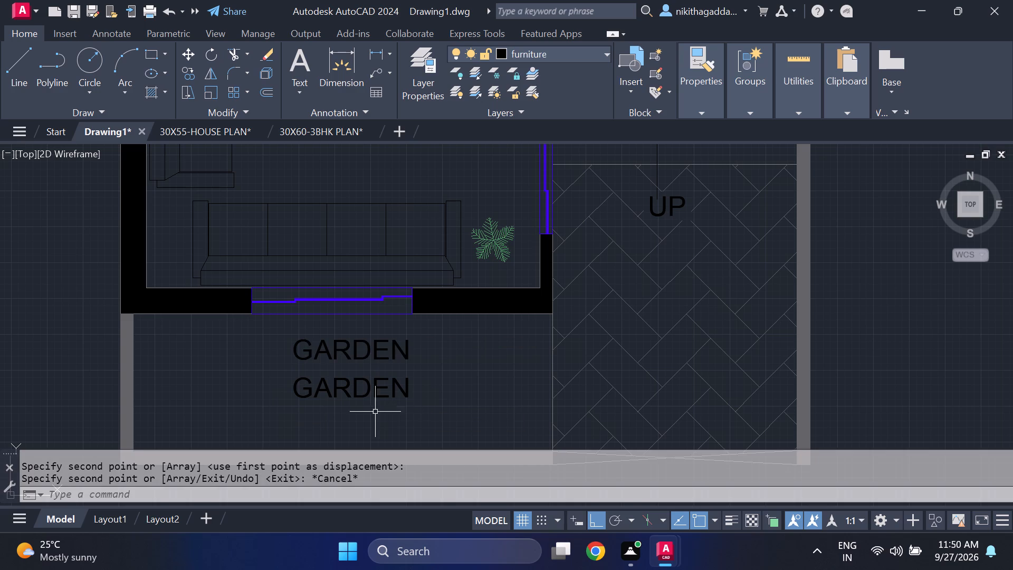
Change the lower GARDEN copy's text to the dimension line 12'-2"X4".
scroll(368, 412, "up", 1)
double_click(302, 375)
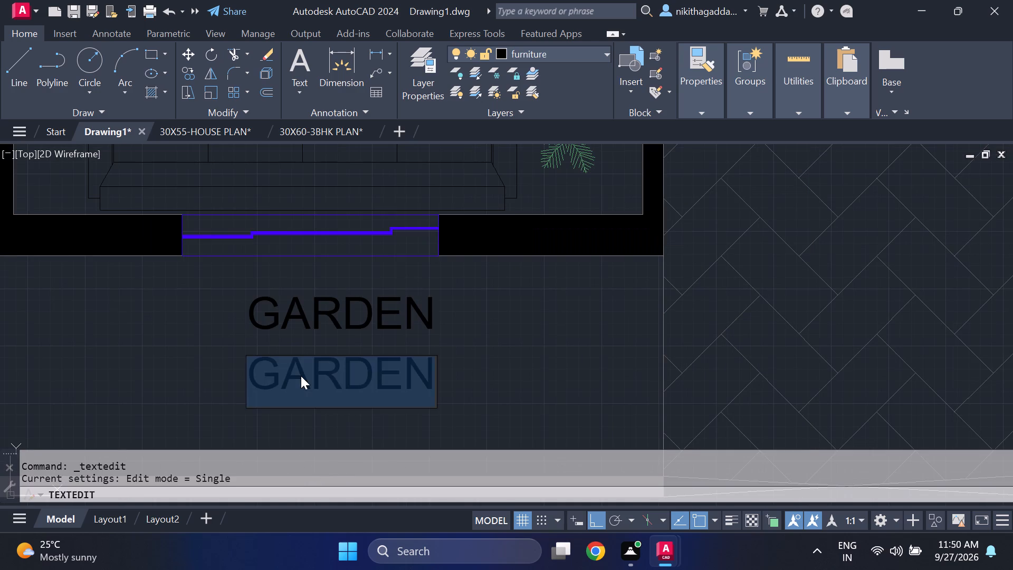
key("Delete")
type("12'")
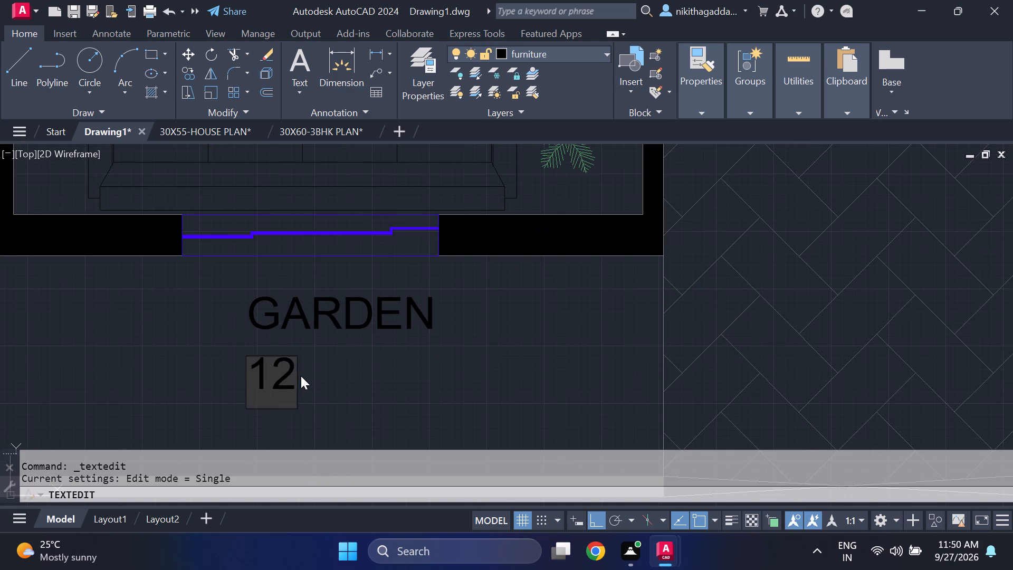
type("-2")
key("shift+quotedbl")
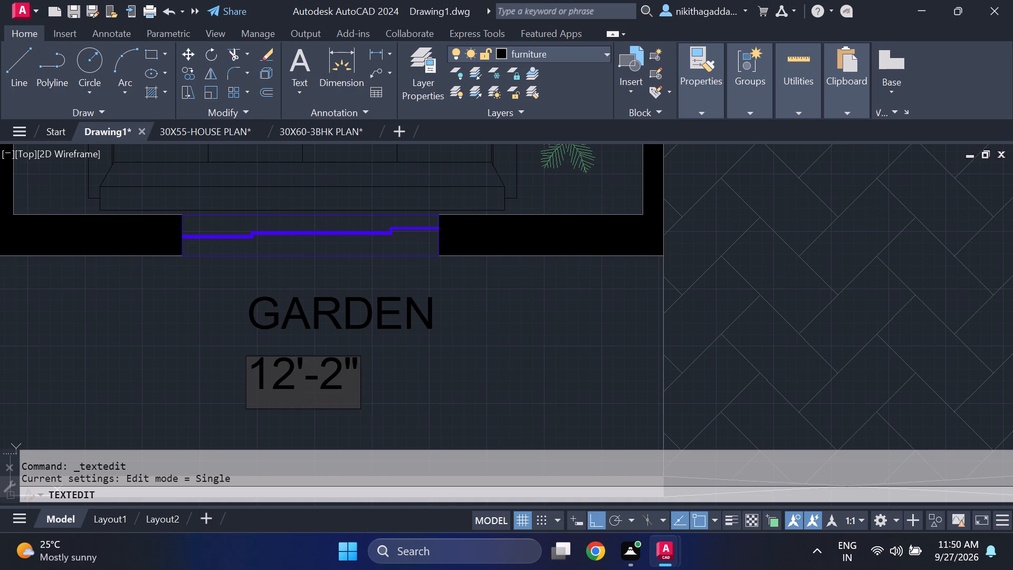
type("X4")
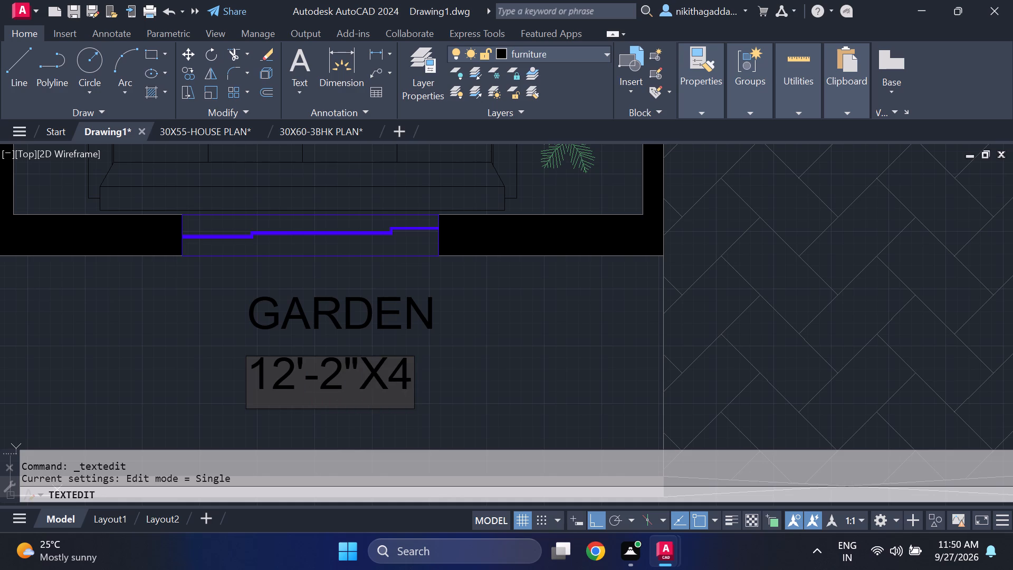
key("shift+quotedbl")
key("Return")
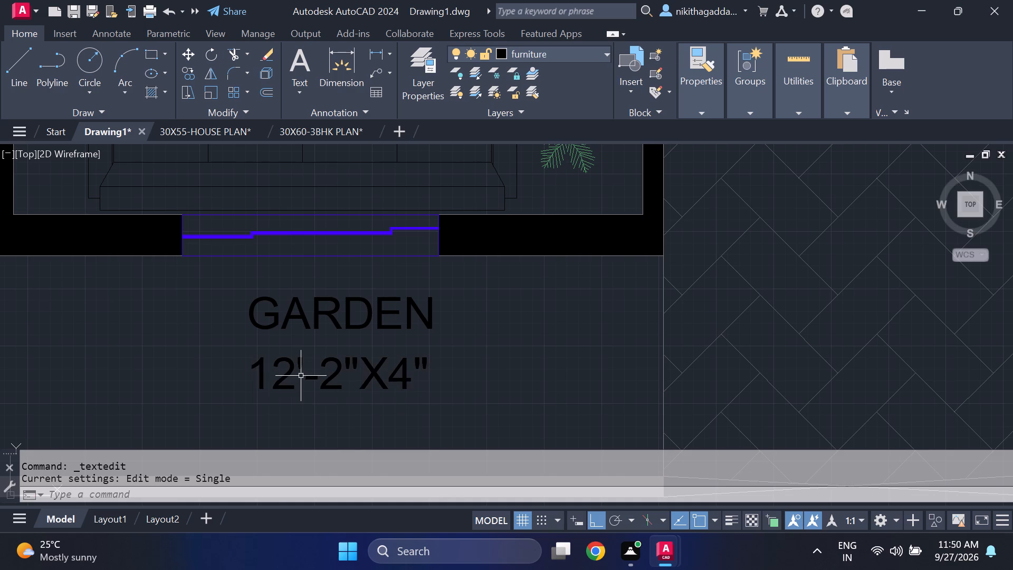
Copy the GARDEN label and its dimension line together onto the herringbone-paved area, with Ortho off.
scroll(297, 323, "down", 3)
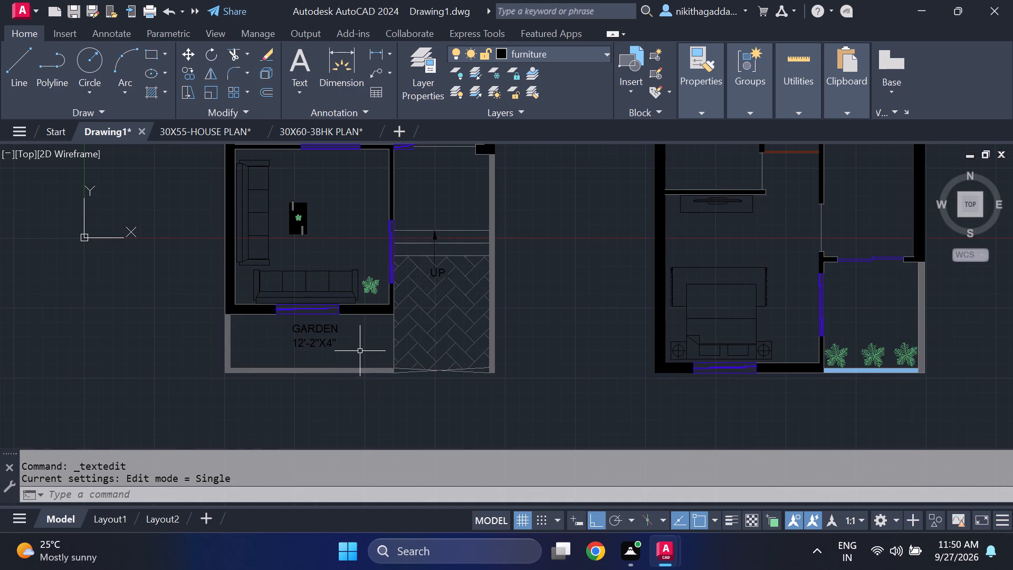
middle_click_drag(360, 351, 340, 394)
scroll(307, 355, "up", 1)
left_click(337, 376)
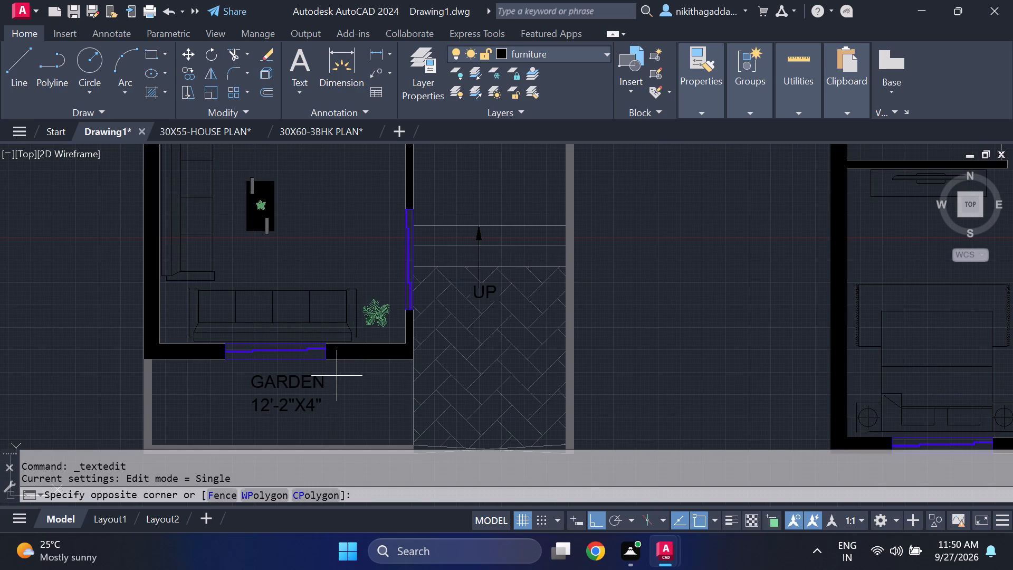
left_click(235, 419)
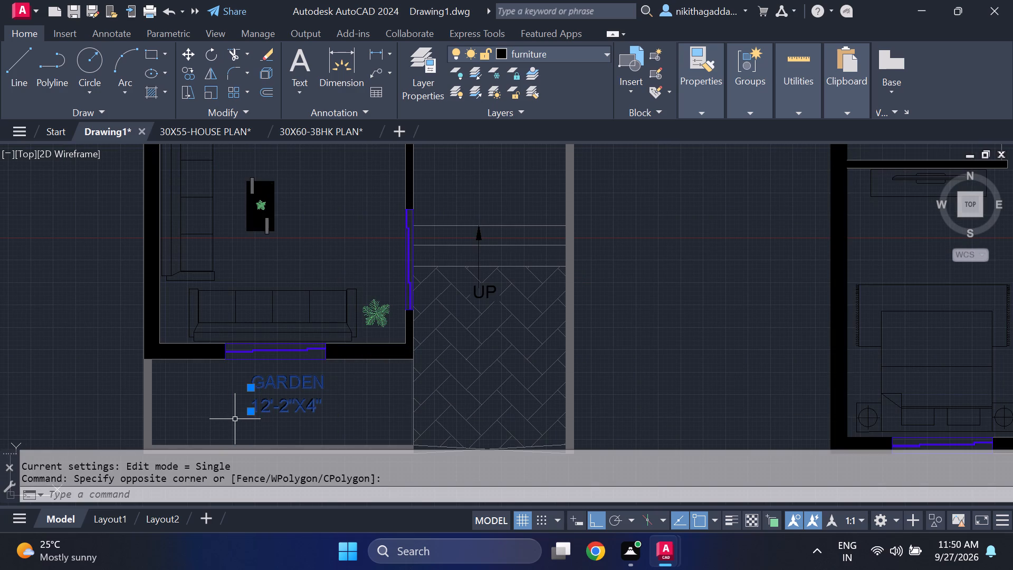
type("CO")
key("Return")
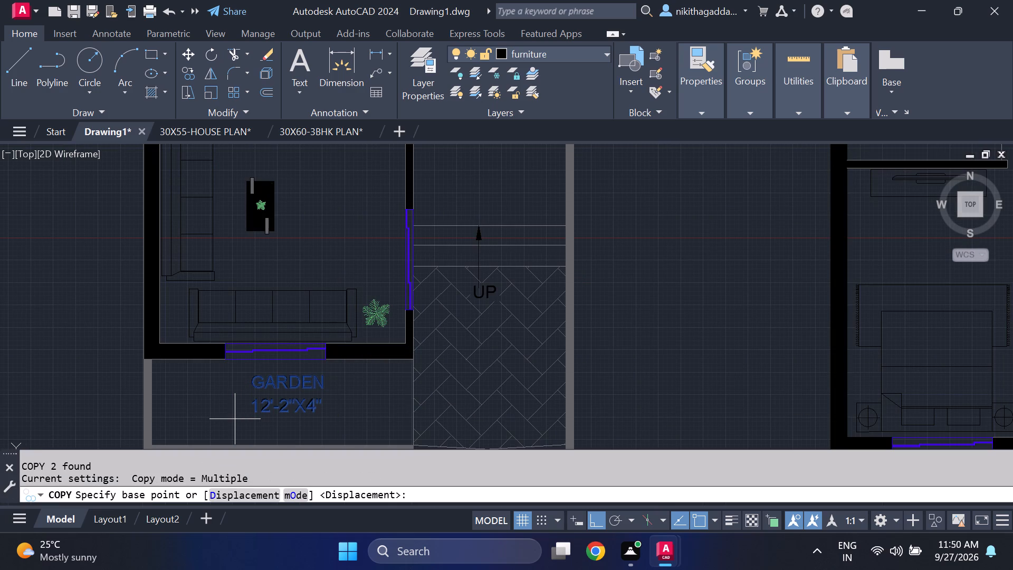
left_click(269, 411)
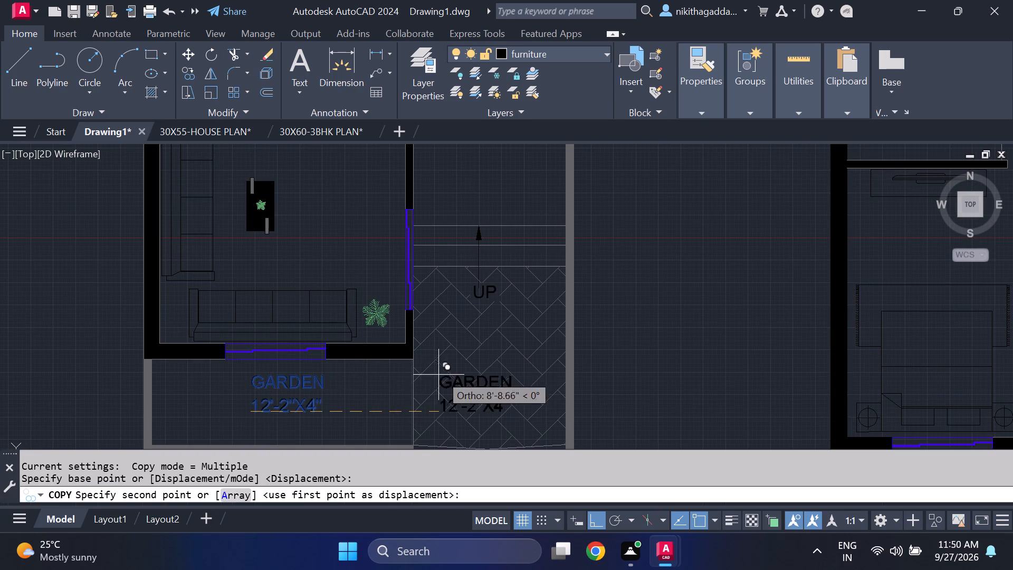
key("F8")
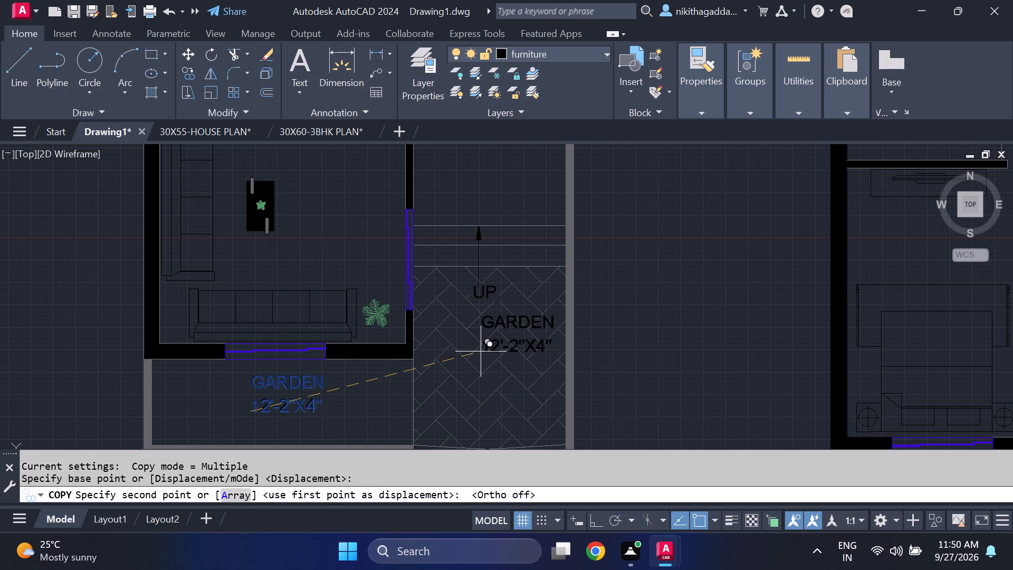
left_click(461, 394)
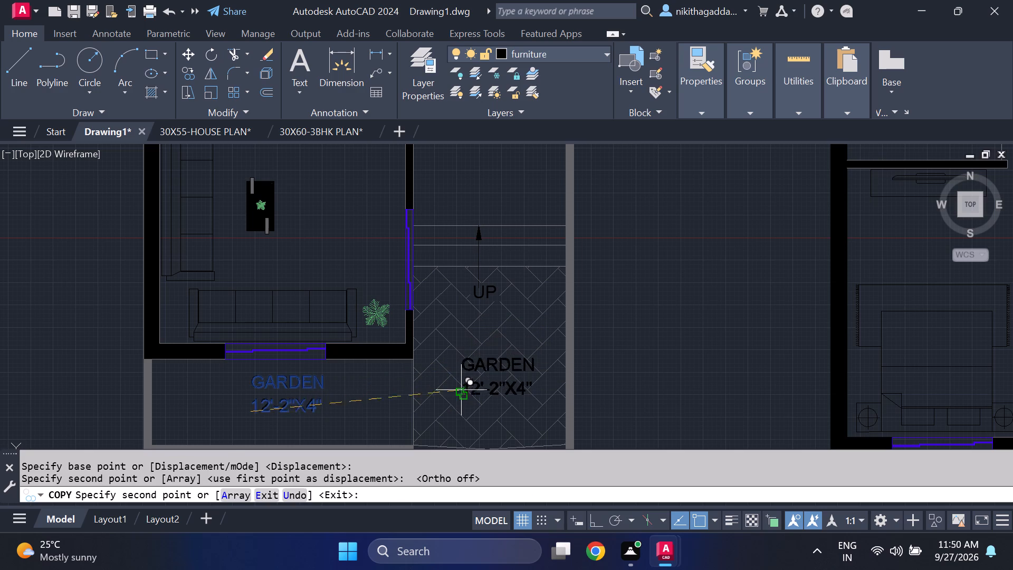
Place copies of the GARDEN label and its dimension line in the front sofa room and the larger living room behind it.
middle_click_drag(482, 281, 524, 391)
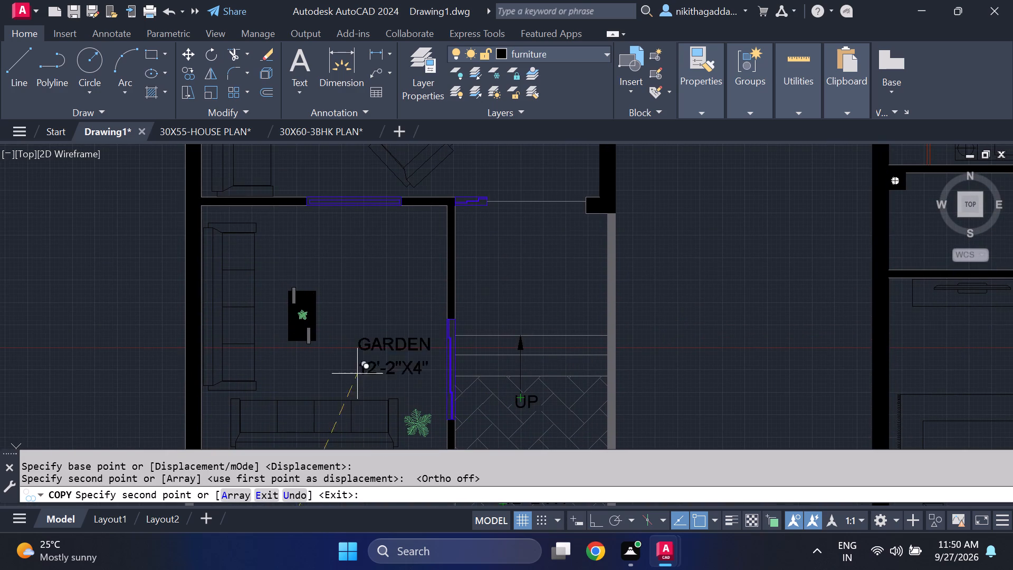
middle_click_drag(327, 280, 334, 322)
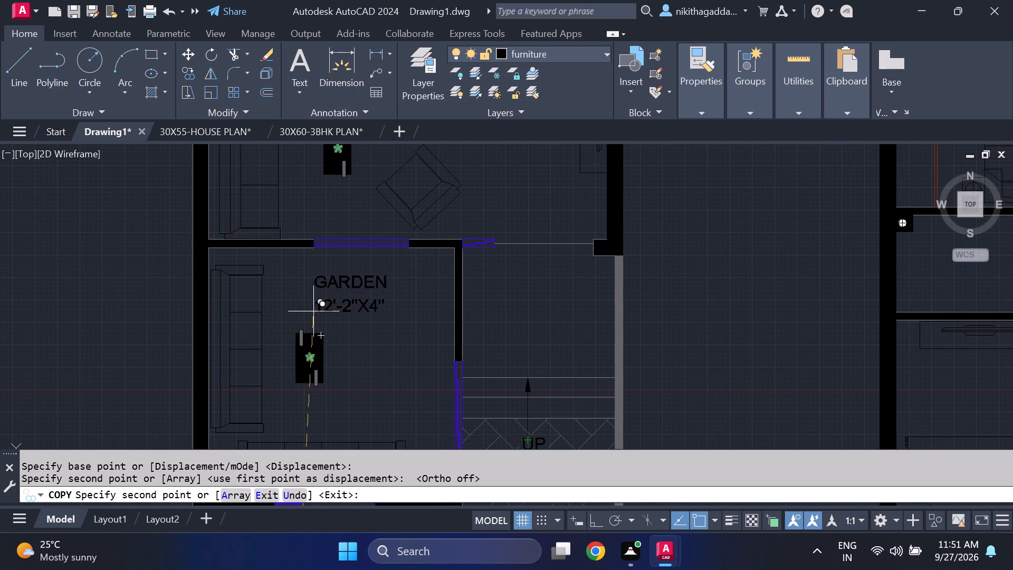
left_click(312, 304)
middle_click_drag(446, 235, 488, 399)
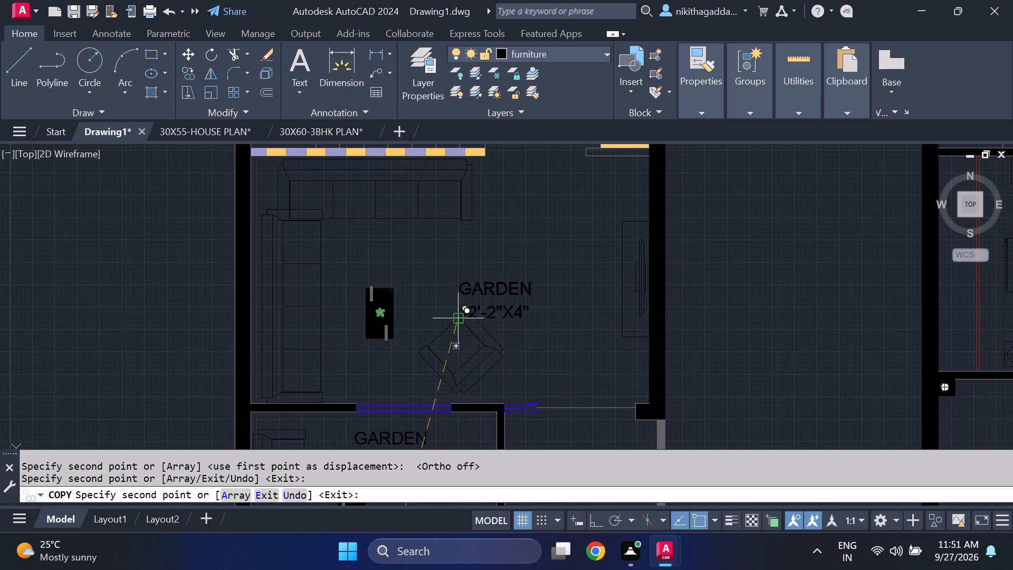
left_click(406, 291)
Place copies of the two-line label in the small room behind the staircase and beside the dining table.
middle_click_drag(460, 249, 513, 439)
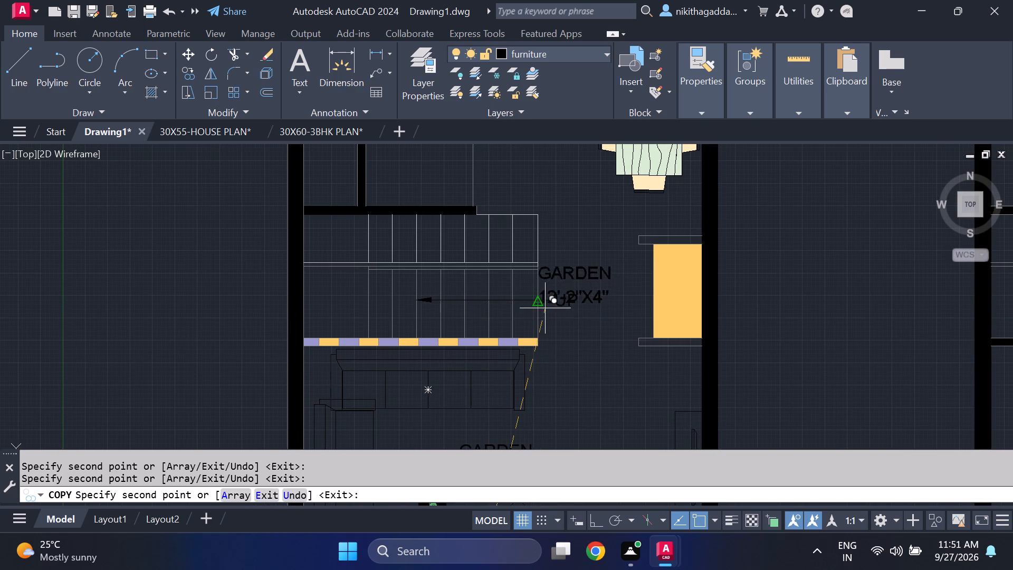
middle_click_drag(544, 308, 570, 451)
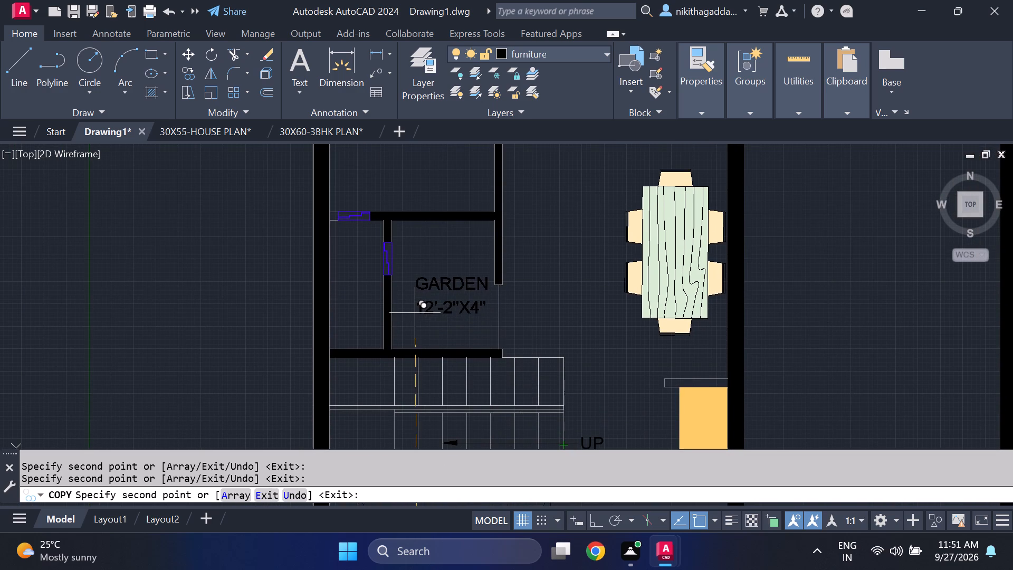
left_click(415, 313)
middle_click_drag(450, 244, 246, 443)
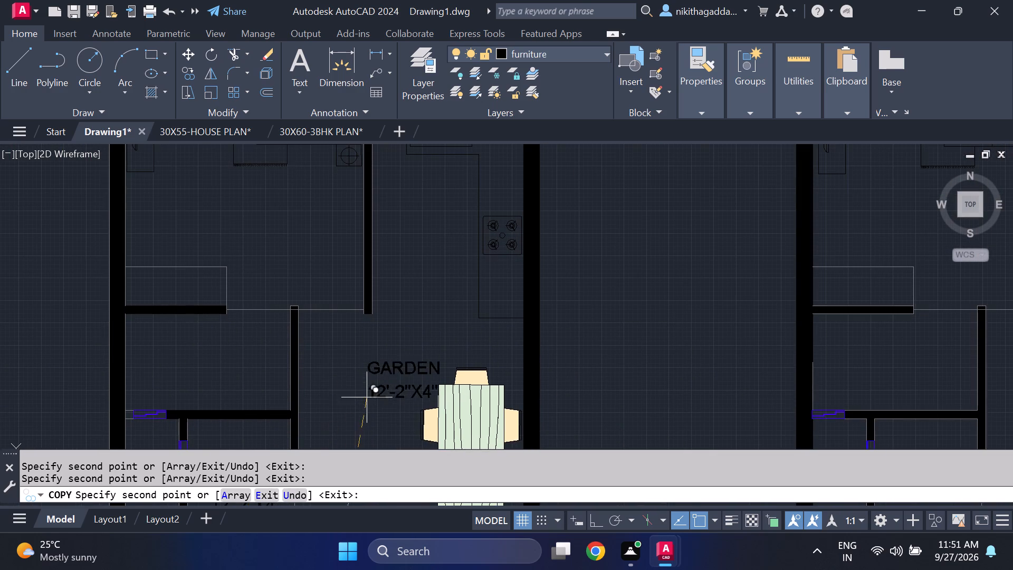
left_click(340, 410)
Place copies of the two-line label in the kitchen beside the stove and over the bed in the rear bedroom.
middle_click_drag(395, 328, 429, 438)
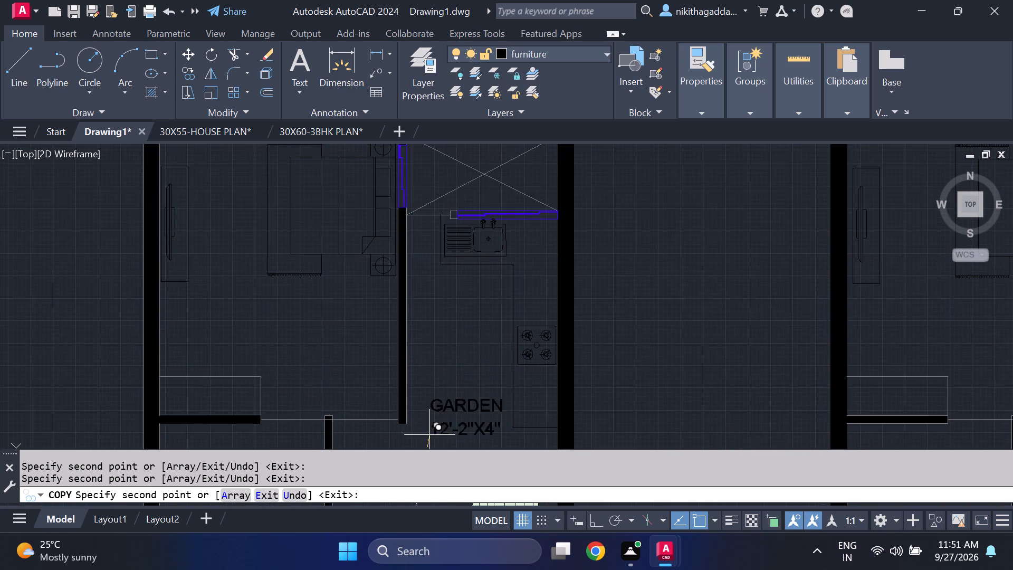
left_click(436, 347)
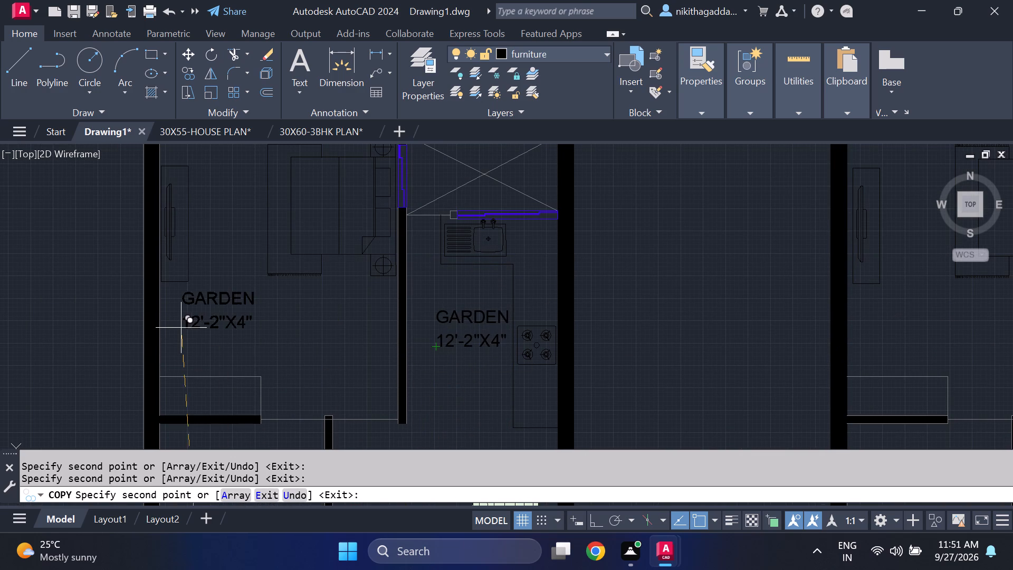
middle_click_drag(208, 324, 206, 378)
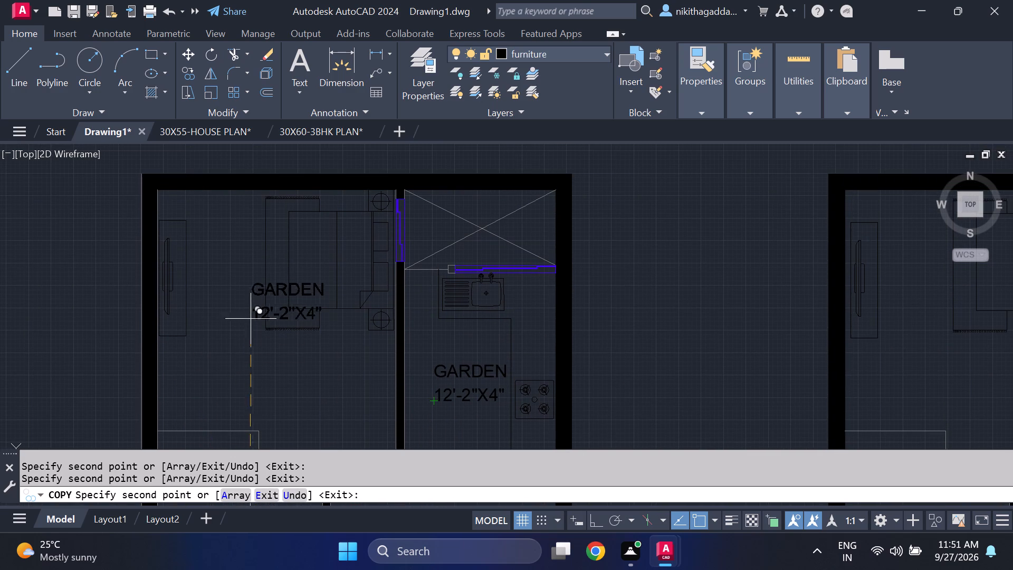
left_click(250, 299)
Place a copy of the two-line label in the crossed rectangle behind the kitchen and end the copying.
middle_click_drag(409, 357, 269, 413)
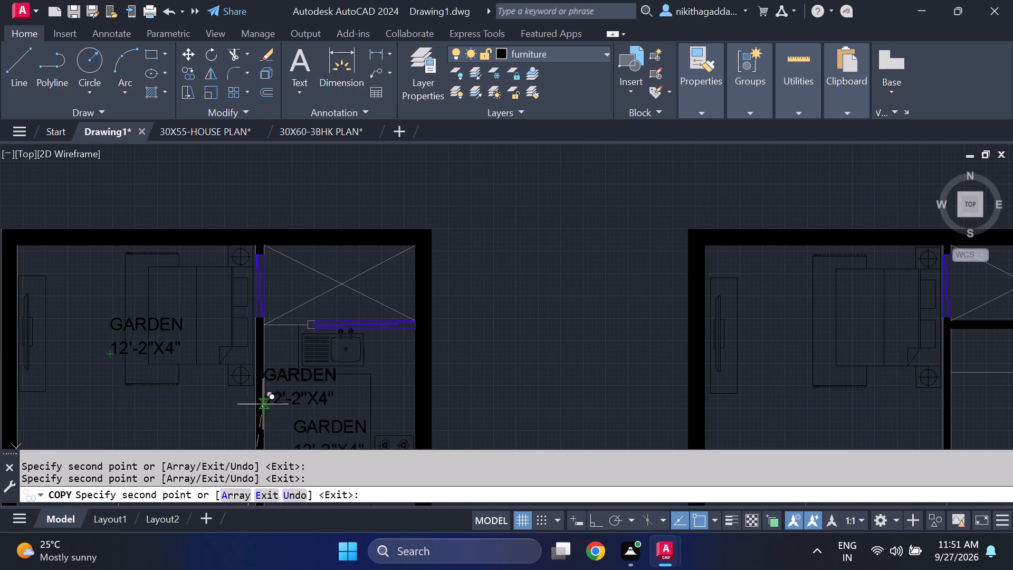
scroll(288, 311, "up", 1)
left_click(307, 293)
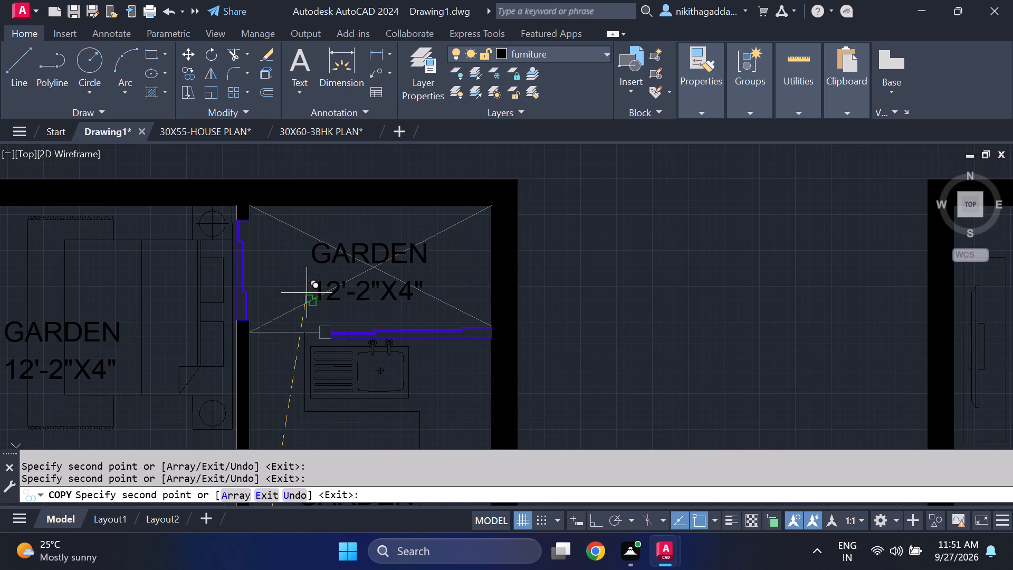
scroll(429, 341, "down", 3)
middle_click_drag(568, 428, 280, 331)
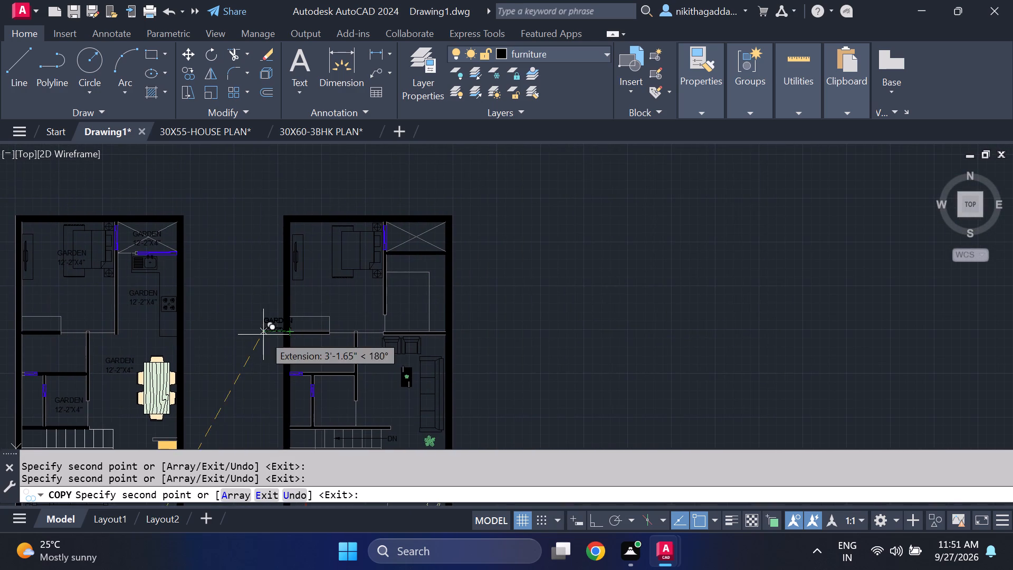
scroll(336, 276, "up", 2)
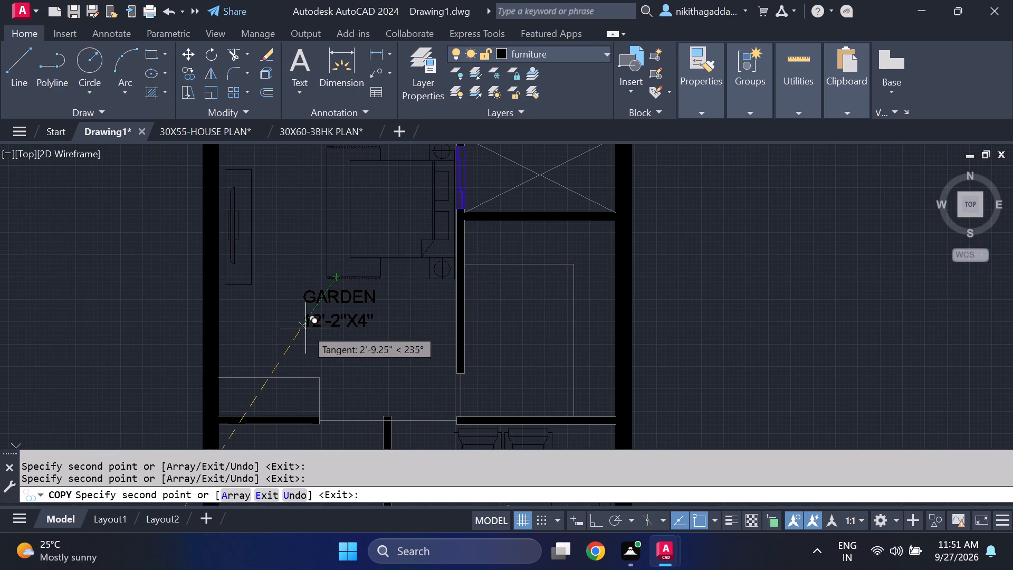
key("Escape")
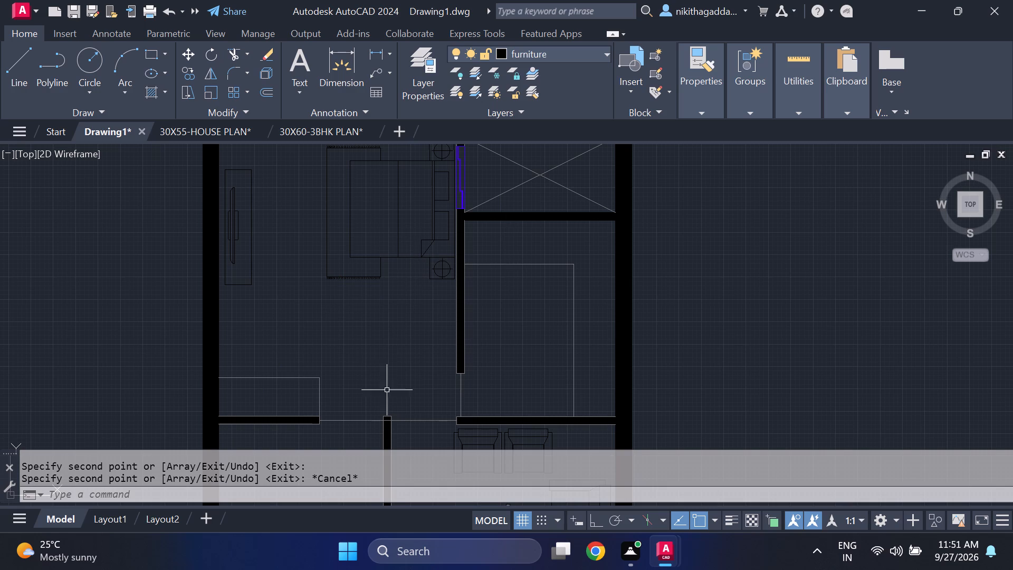
Change the GARDEN text over the bed in the first plan to BEDROOM.
scroll(370, 402, "down", 2)
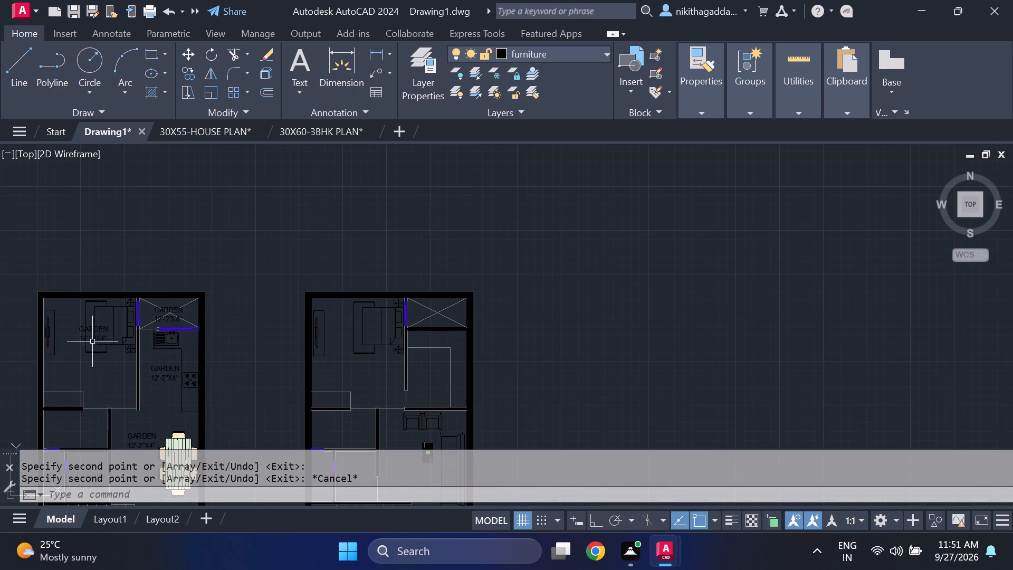
scroll(93, 341, "up", 2)
double_click(99, 315)
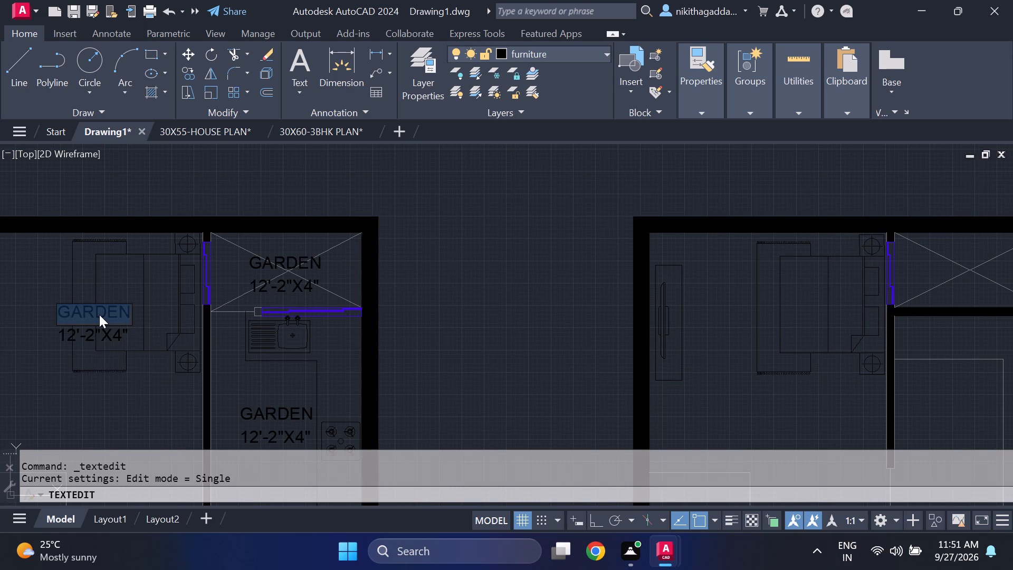
key("Delete")
type("BEDROOM")
key("Return")
Change the dimension line under BEDROOM to 11'-1"X13".
key("Return")
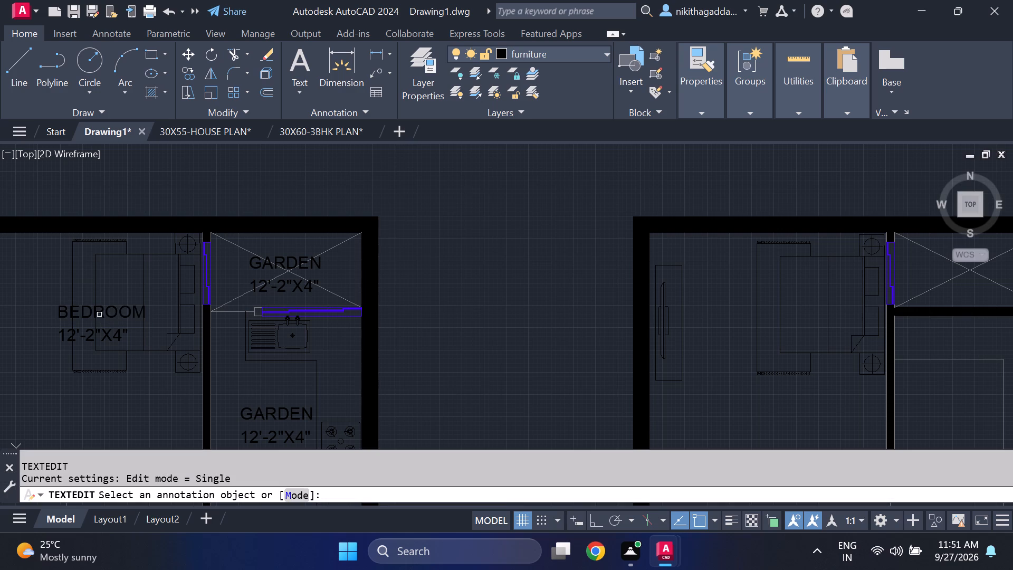
scroll(91, 349, "up", 1)
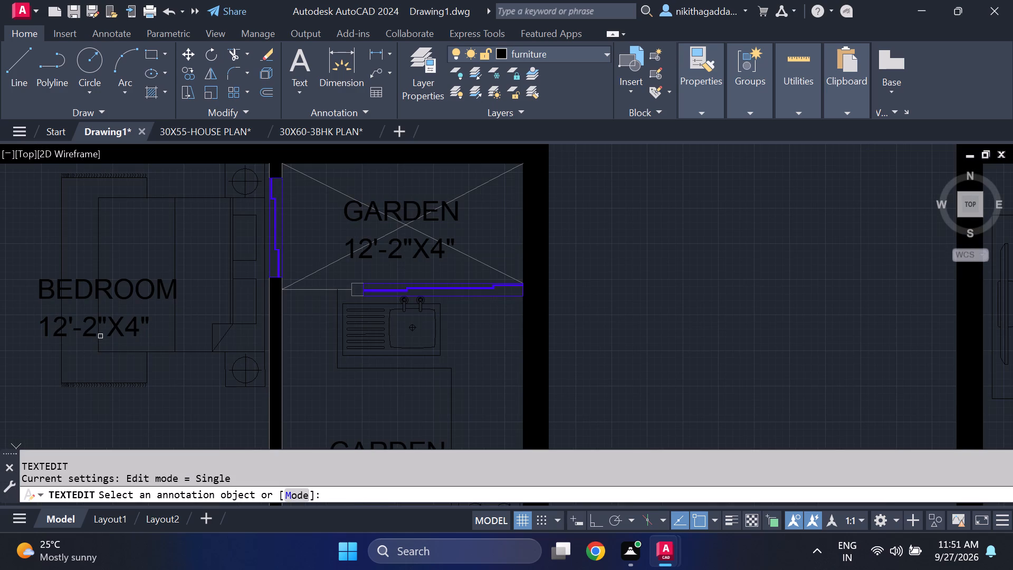
left_click(82, 330)
left_click(63, 330)
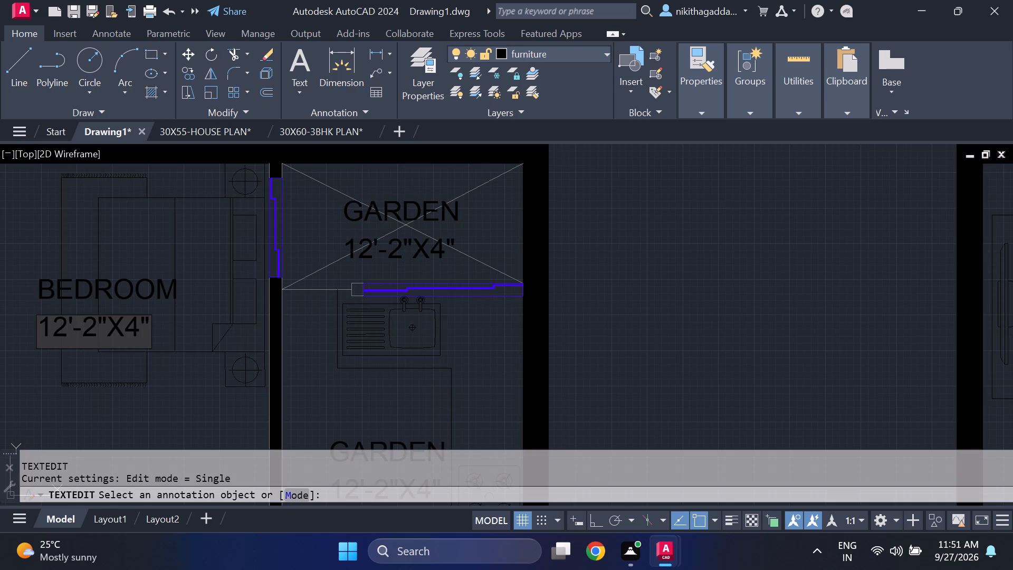
key("BackSpace")
key("1")
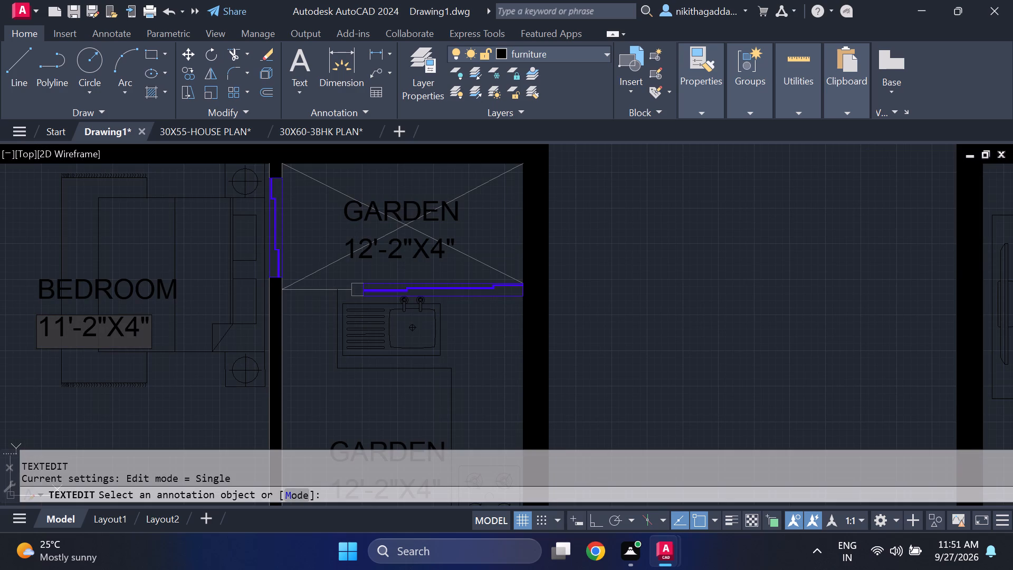
left_click(98, 330)
key("BackSpace")
key("1")
left_click(137, 325)
key("BackSpace")
type("123")
key("BackSpace")
key("BackSpace")
key("3")
key("Return")
Change the GARDEN text in the crossed rectangle behind the kitchen to WASH AREA.
key("Return")
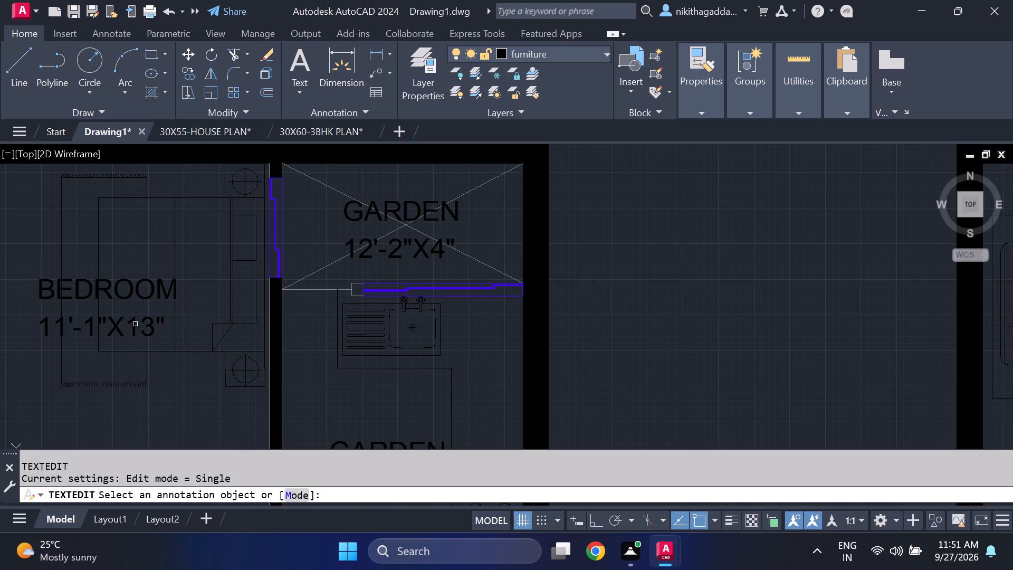
left_click(402, 213)
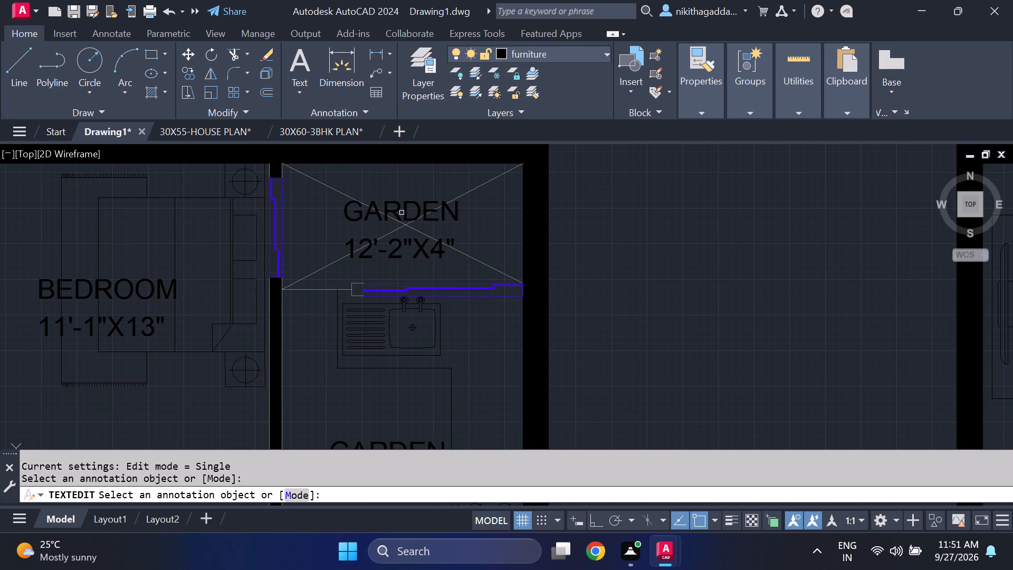
left_click(402, 213)
left_click(414, 206)
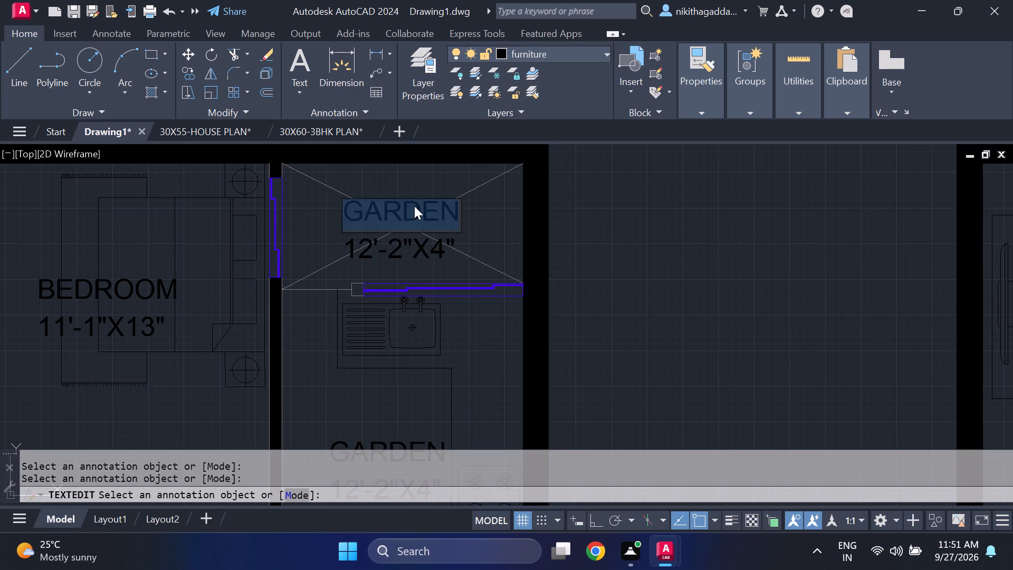
key("Delete")
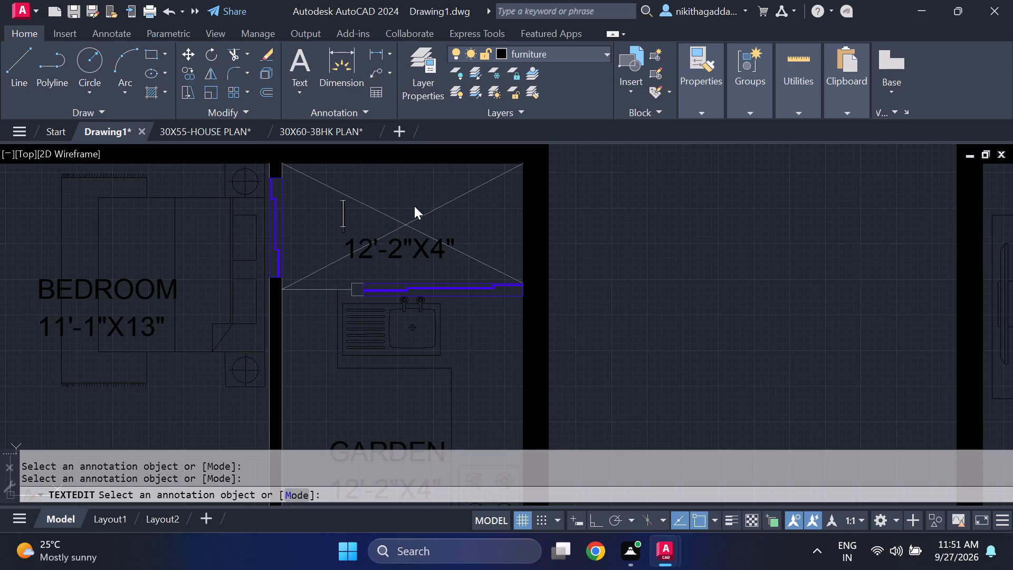
type("WASH AREA")
key("Return")
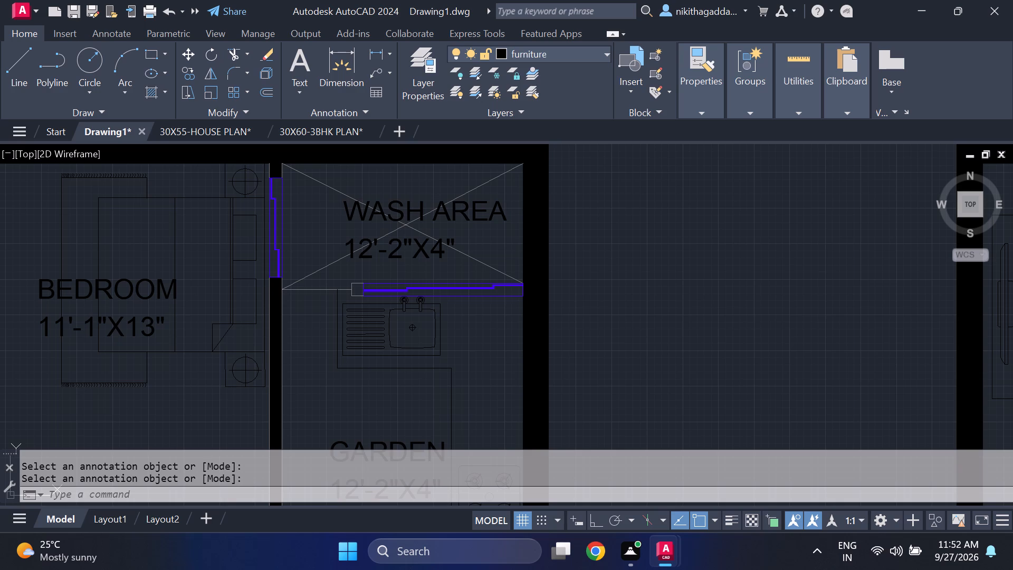
Change the dimension line under WASH AREA to 7'X3'-6".
double_click(366, 247)
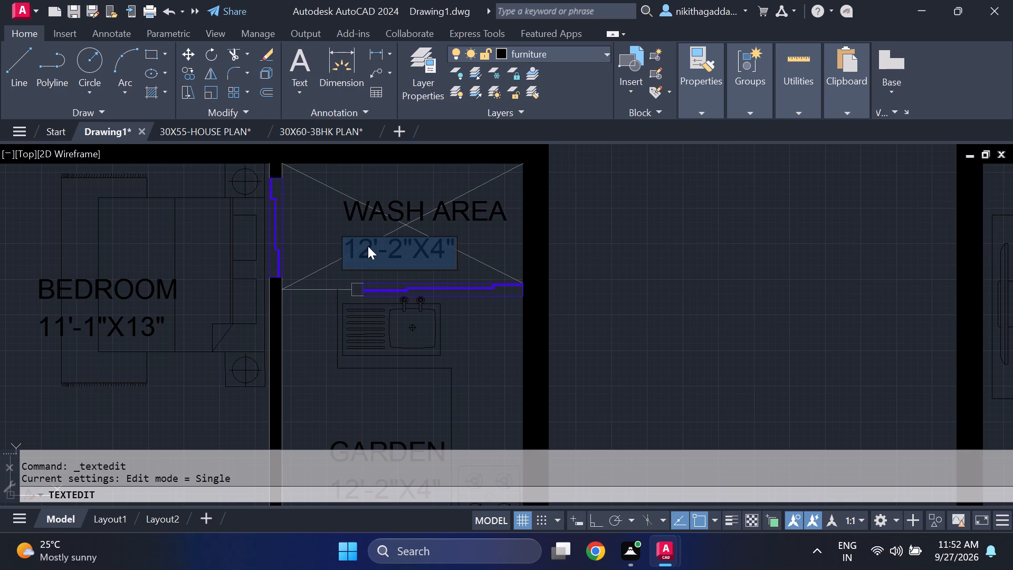
key("Delete")
type("7'")
key("x")
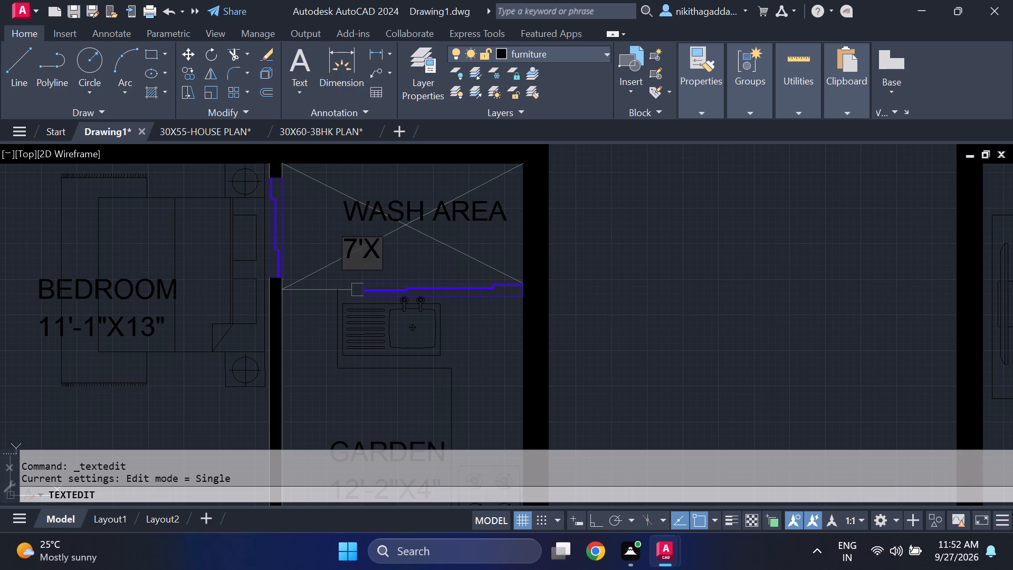
type("3'-6")
key("shift+quotedbl")
key("Return")
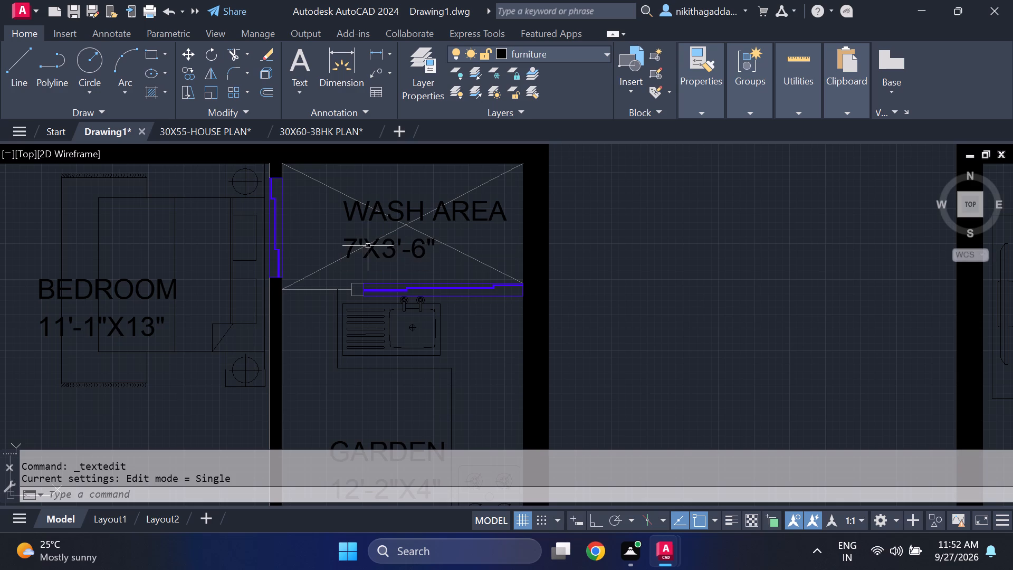
Scale WASH AREA and its dimension line down together to about 0.7 of their size from the name's lower-left insertion point.
left_click(399, 199)
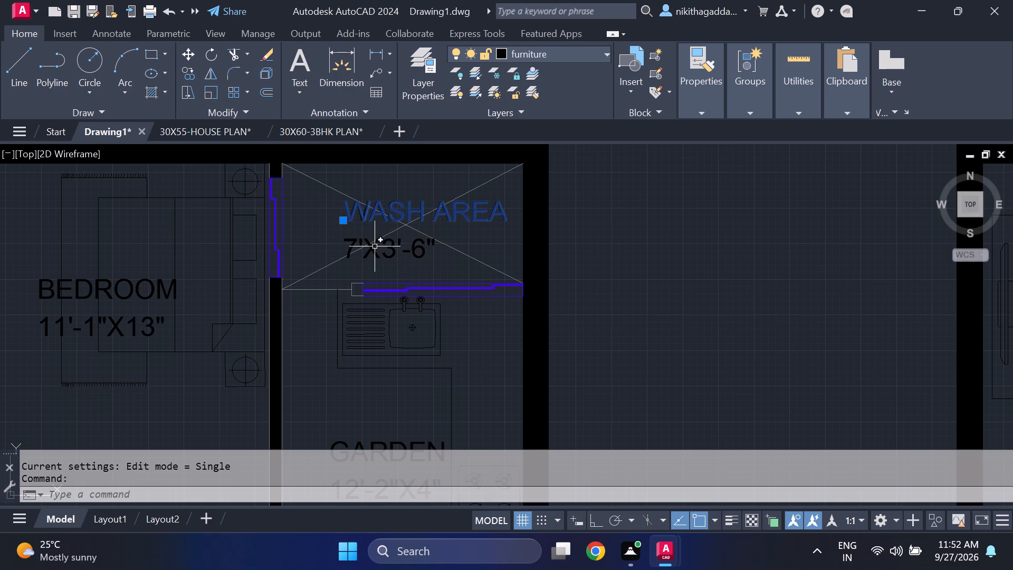
left_click(374, 247)
type("SCALE")
key("Return")
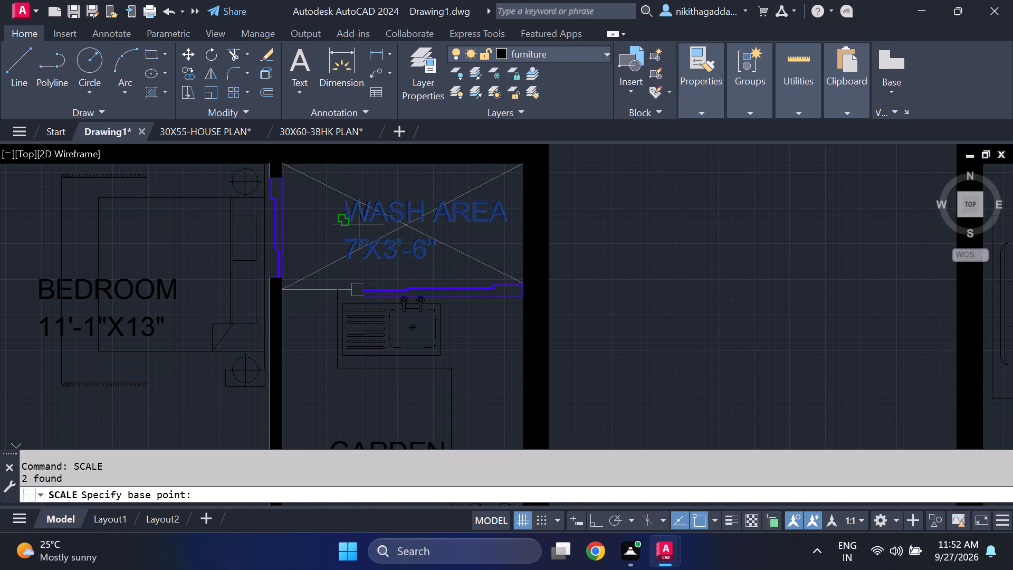
left_click(359, 224)
left_click(398, 225)
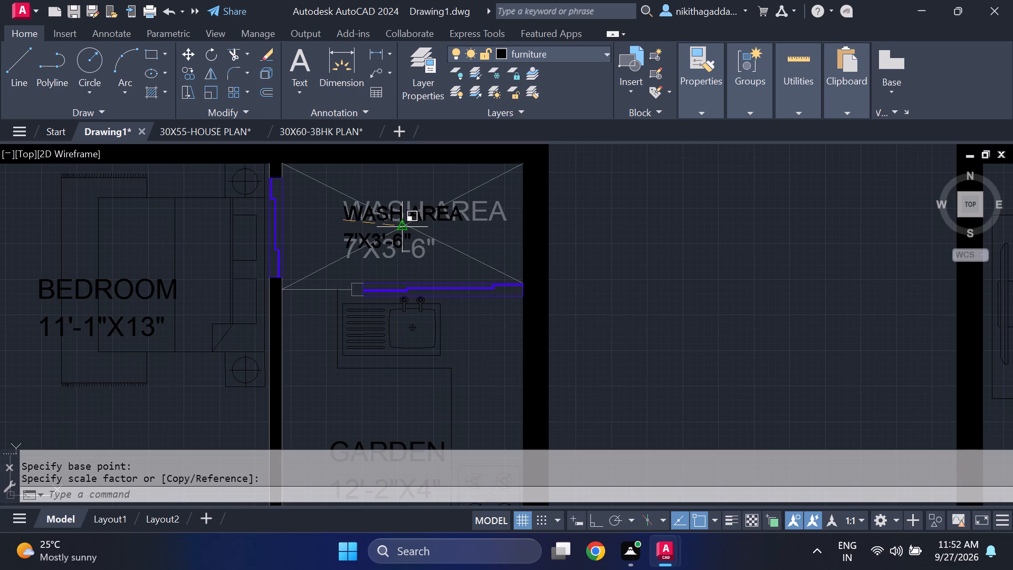
Move the 7'X3'-6" dimension line further down below WASH AREA, leaving room for another text line.
left_click(396, 241)
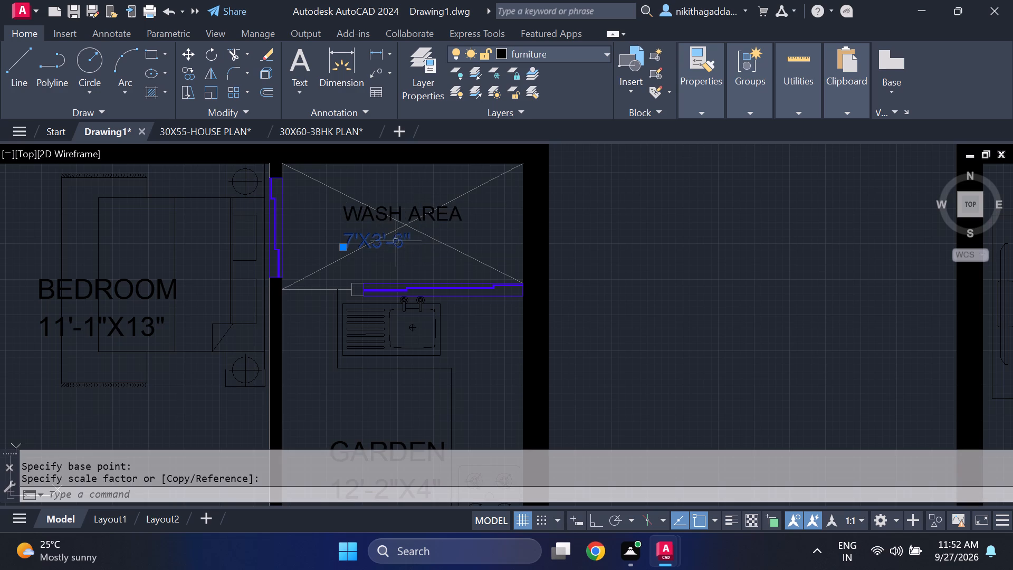
key("m")
key("Return")
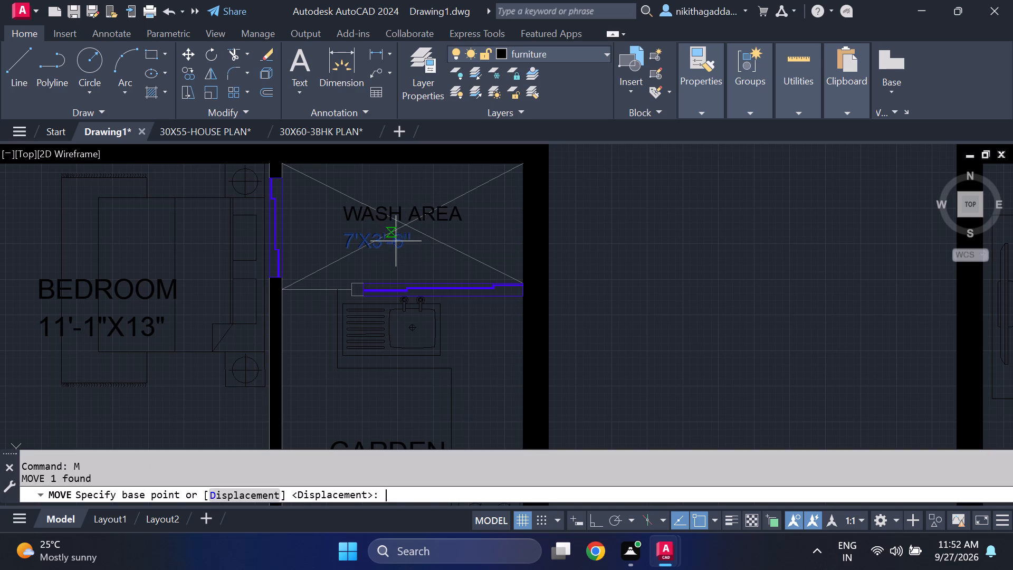
left_click(343, 247)
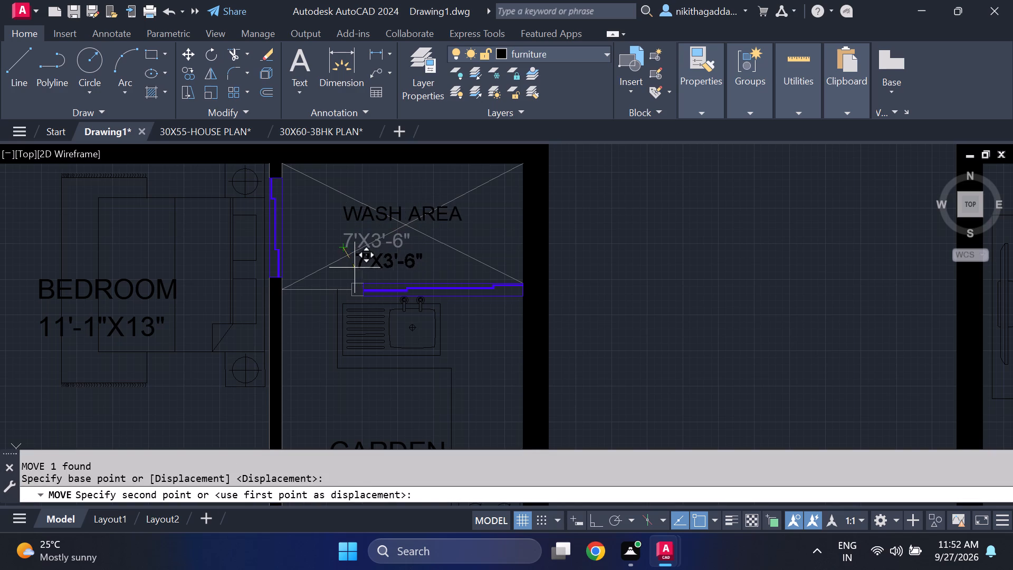
left_click(364, 270)
Copy the 7'X3'-6" text line up into the gap between WASH AREA and its dimension line.
left_click(405, 269)
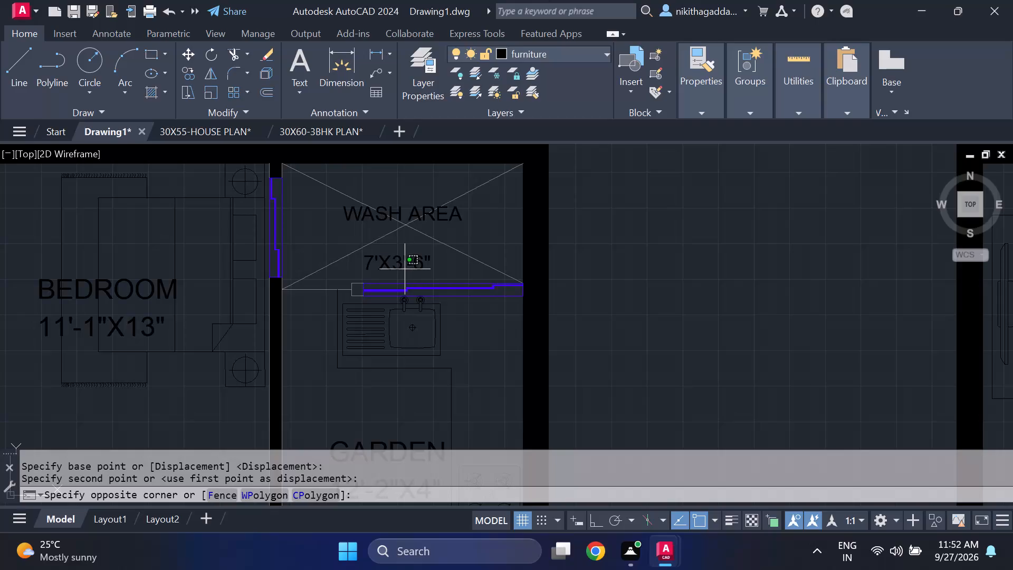
left_click(448, 268)
left_click_drag(437, 259, 432, 261)
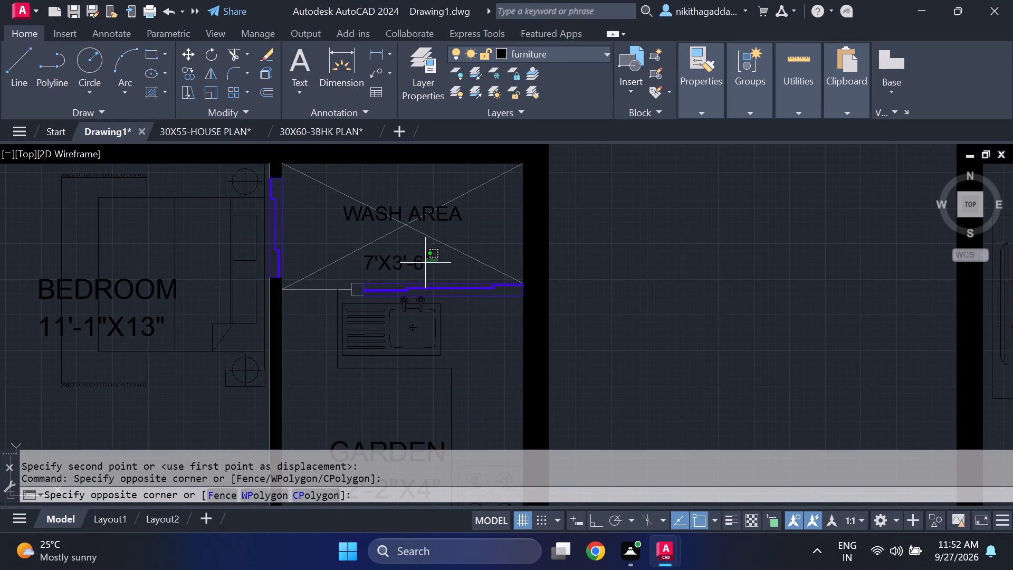
left_click(391, 271)
type("CO")
key("Return")
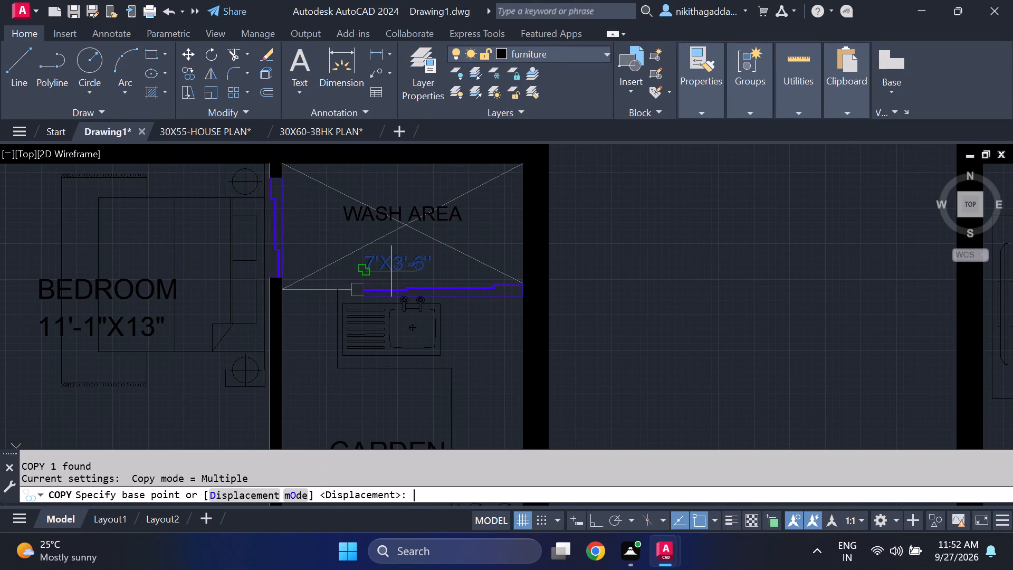
scroll(391, 271, "up", 1)
left_click(357, 268)
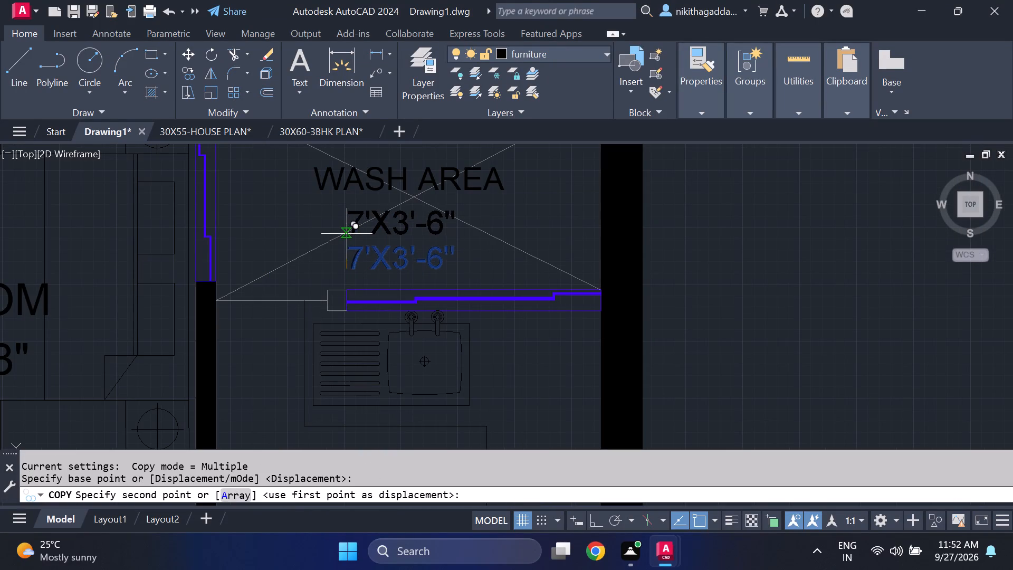
left_click(346, 227)
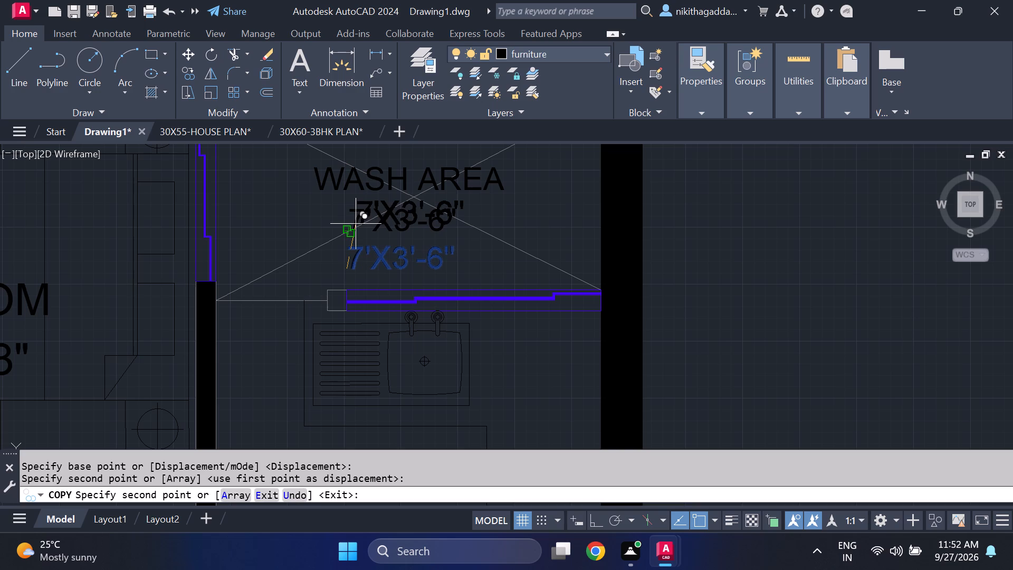
key("Escape")
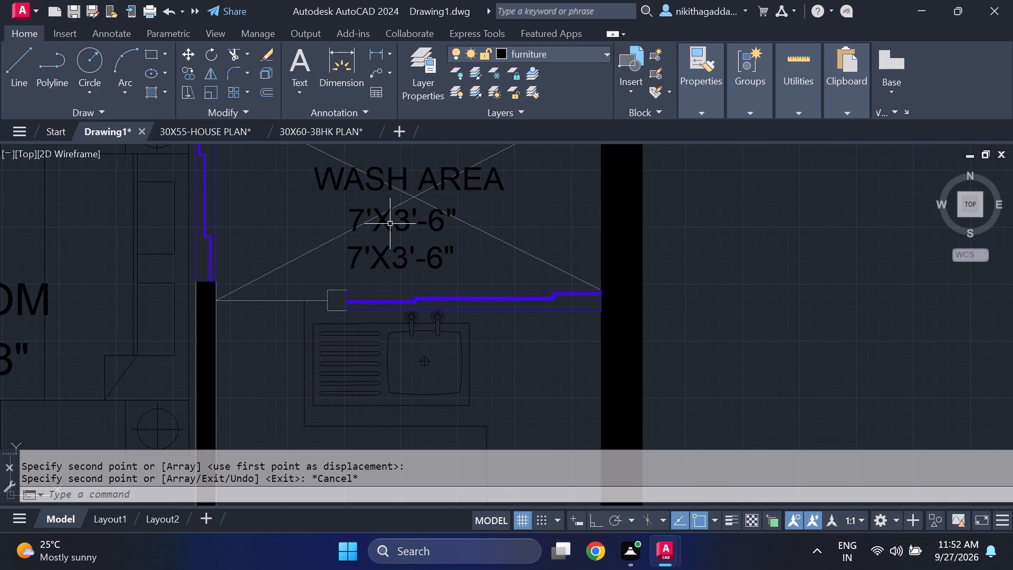
Change the copied line between WASH AREA and its dimensions to O.T.S.
double_click(387, 223)
key("Delete")
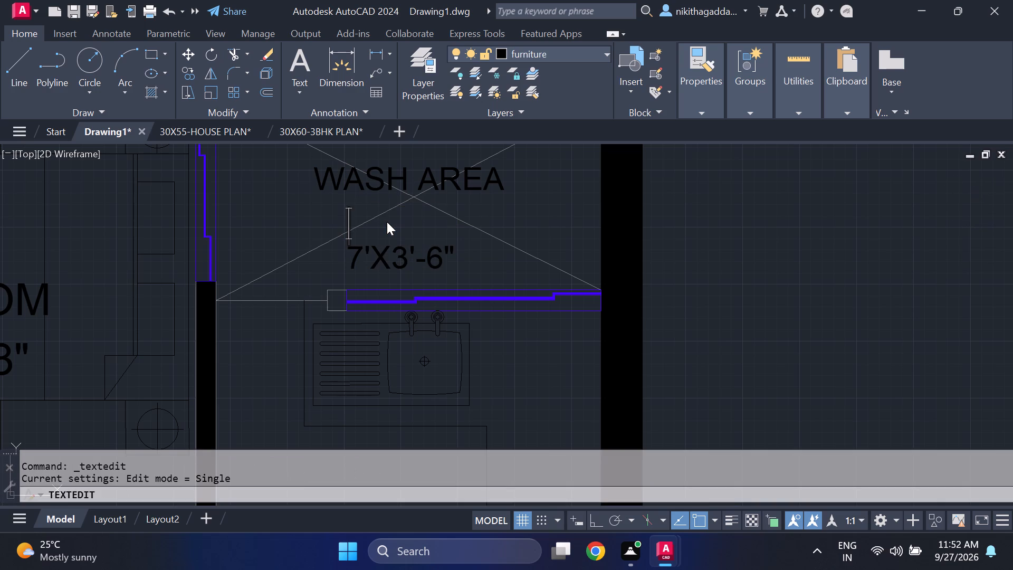
key("o")
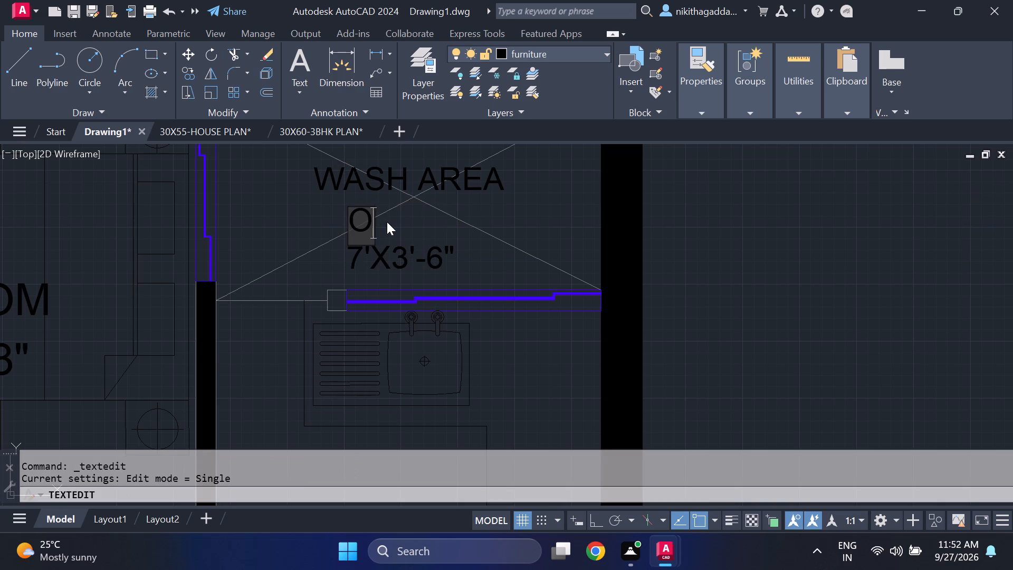
key("period")
key("t")
type(".S")
key("Return")
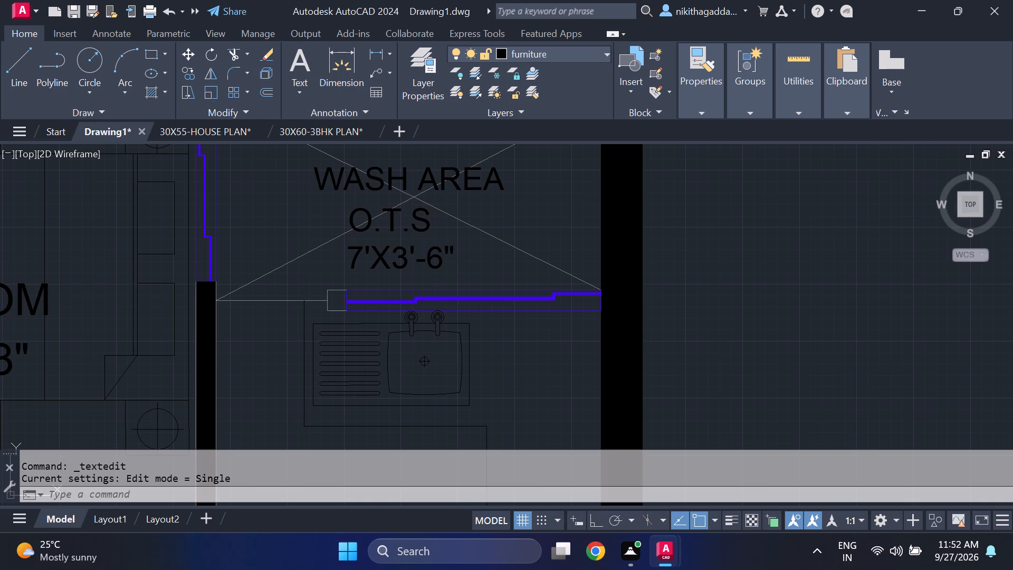
Copy the WASH AREA text into the rectangle at the bedroom's lower-left corner and into the room just below it.
scroll(387, 223, "down", 3)
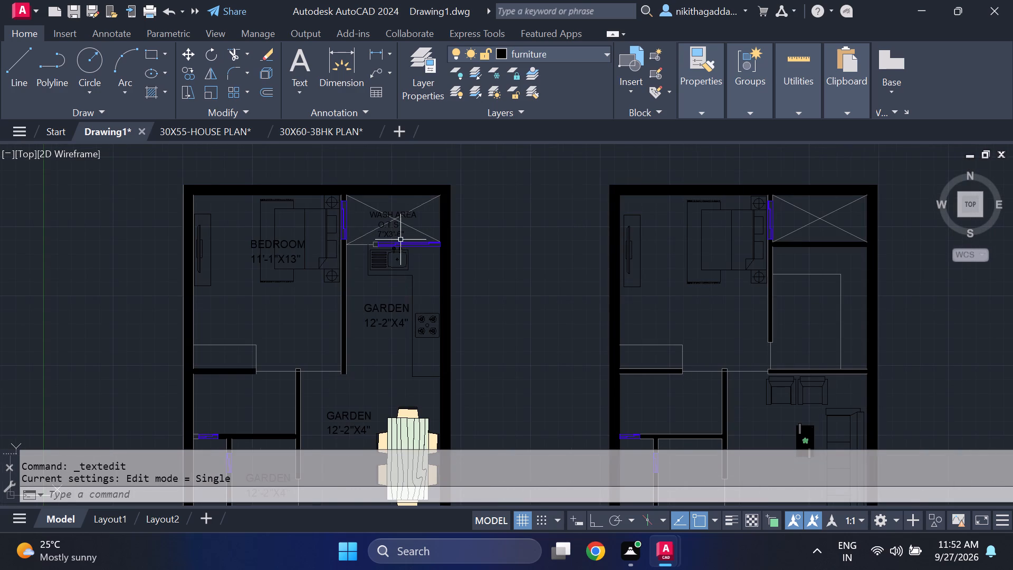
scroll(400, 236, "up", 2)
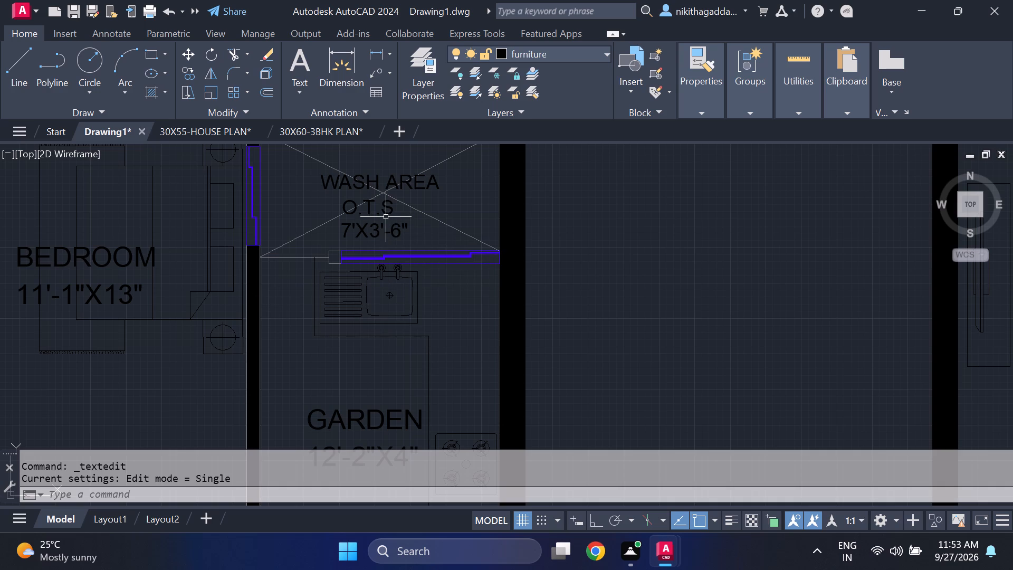
middle_click_drag(385, 218, 401, 278)
left_click(395, 239)
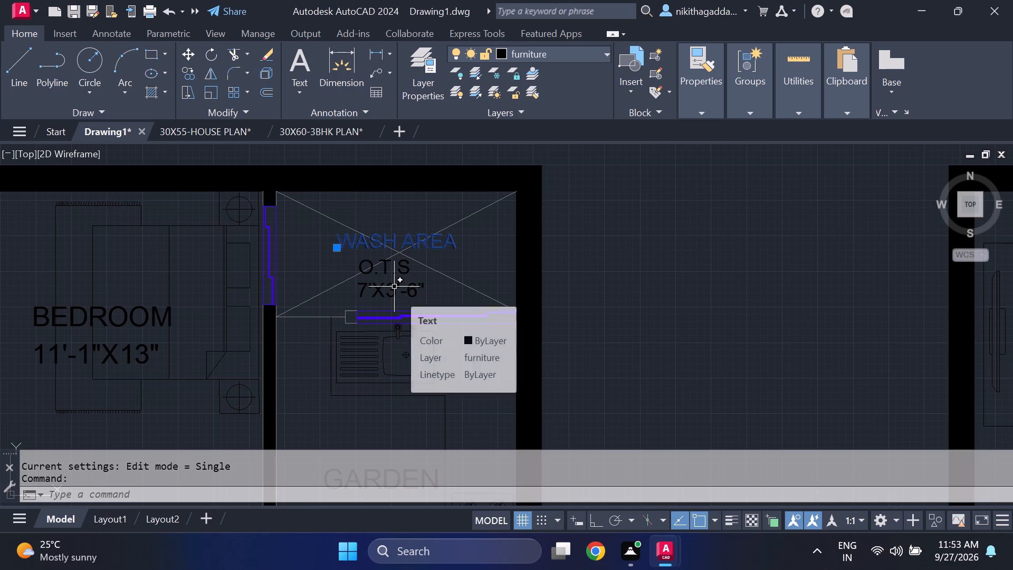
type("CO")
key("Return")
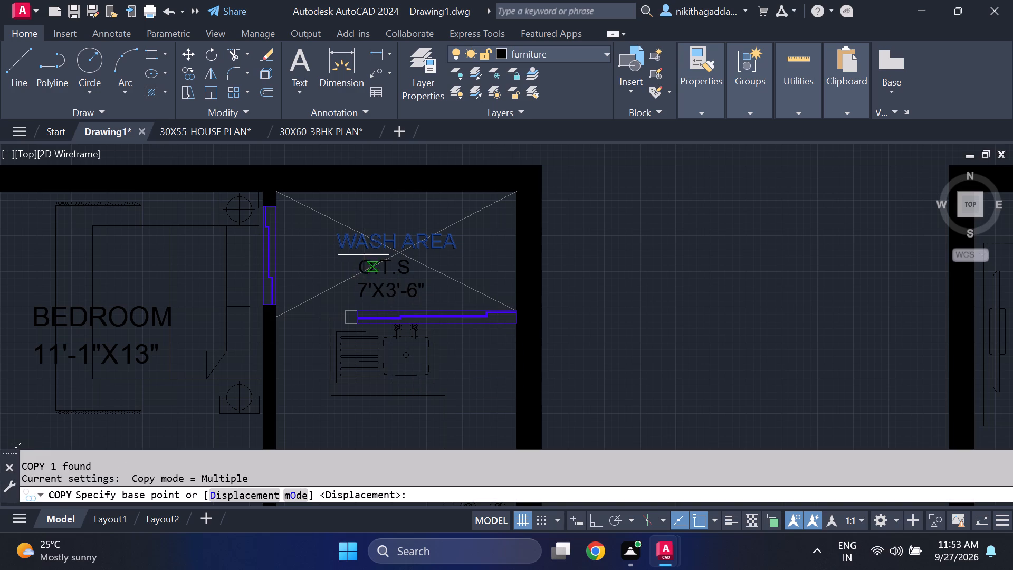
left_click(354, 249)
middle_click_drag(292, 370, 464, 226)
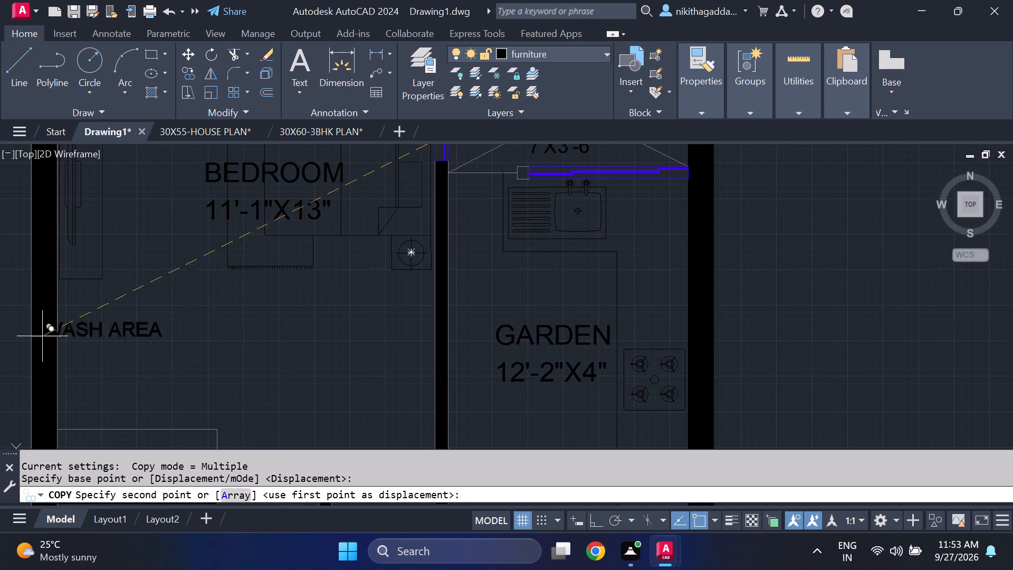
middle_click_drag(87, 421, 124, 288)
left_click(122, 332)
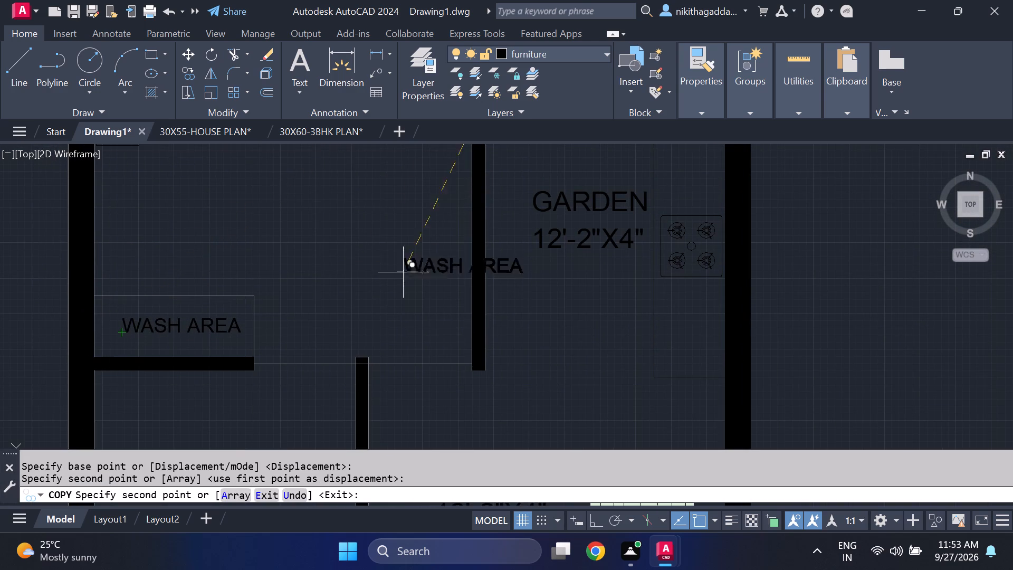
middle_click_drag(369, 323, 344, 248)
middle_click_drag(139, 390, 128, 354)
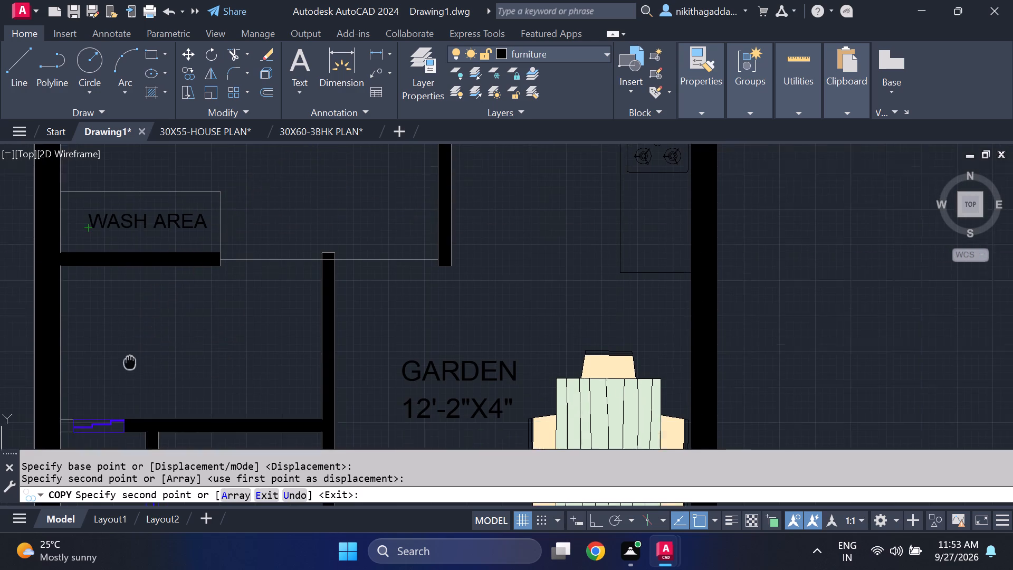
middle_click_drag(128, 354, 129, 277)
left_click(138, 243)
middle_click_drag(98, 397, 102, 317)
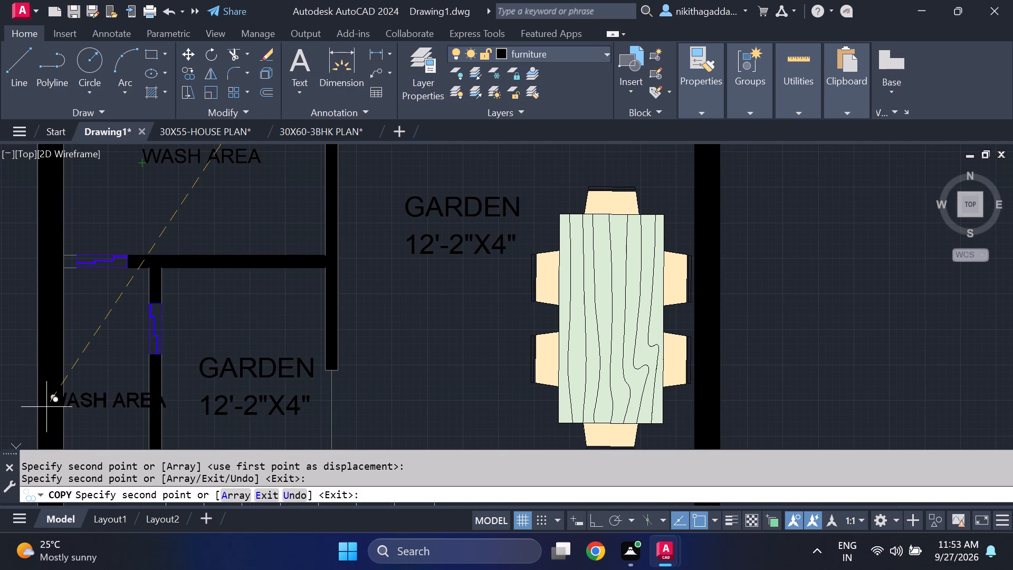
key("Escape")
Delete the two-line GARDEN 12'-2"X4" label in the small room above the staircase.
left_click(232, 338)
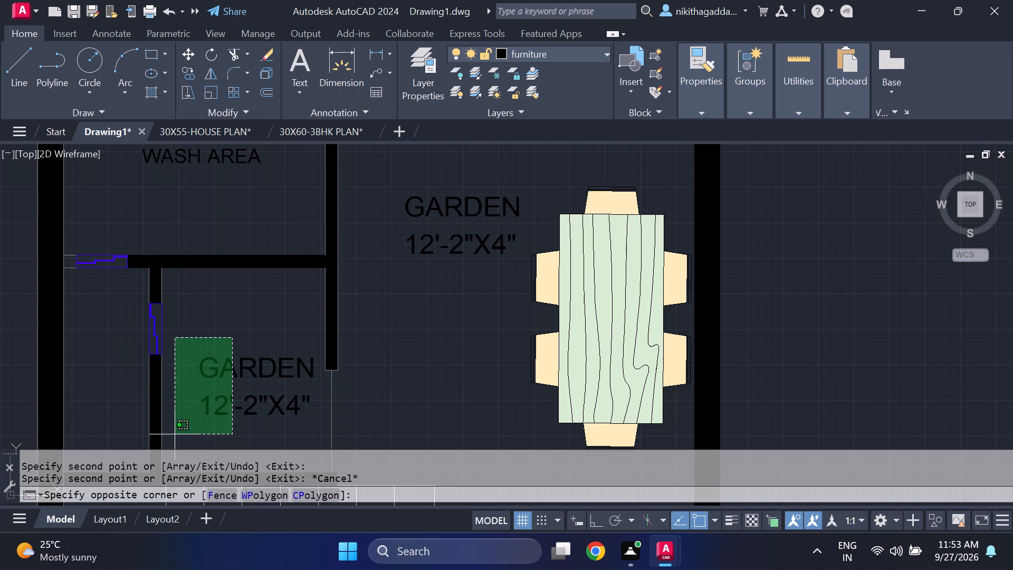
left_click(175, 435)
key("Delete")
Change the WASH AREA copy in the rectangle at the bedroom's lower-left corner to WARDROBE.
scroll(275, 271, "down", 2)
middle_click_drag(243, 222, 243, 322)
scroll(212, 287, "up", 3)
double_click(243, 229)
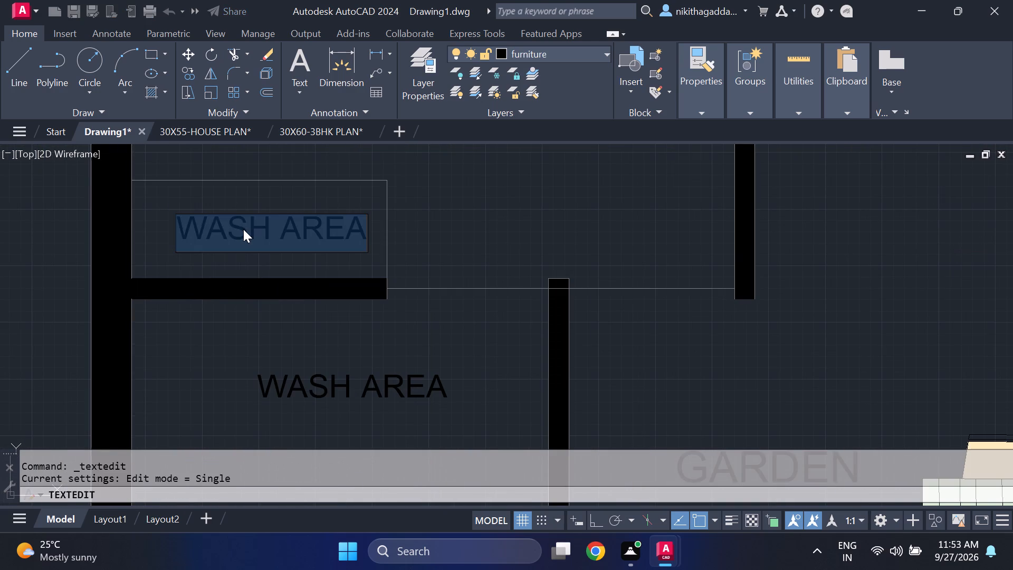
key("Delete")
type("WARDROBE")
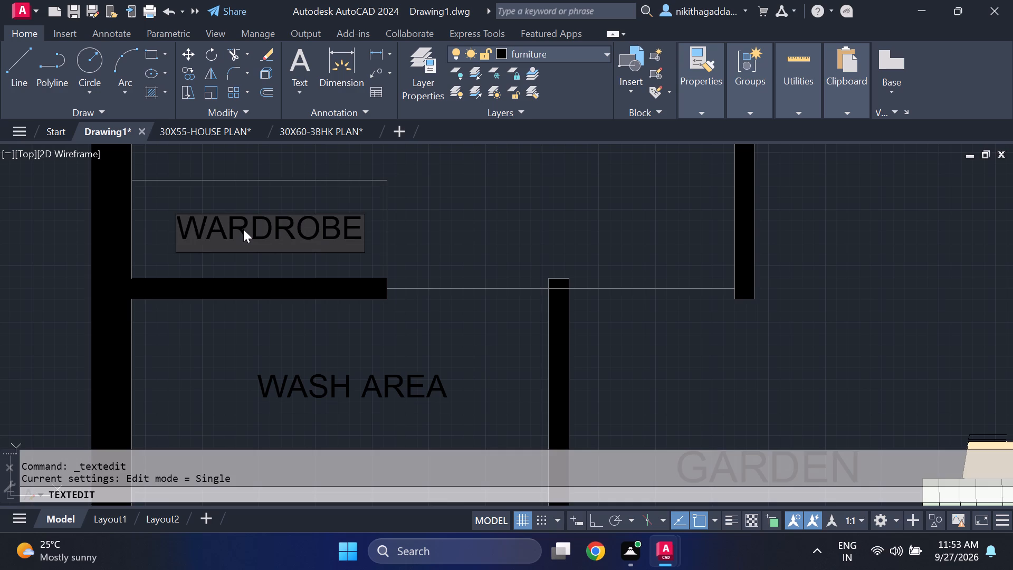
key("Return")
Change the WASH AREA copy in the room below the wardrobe to AT.TOILET.
key("Return")
scroll(285, 267, "down", 1)
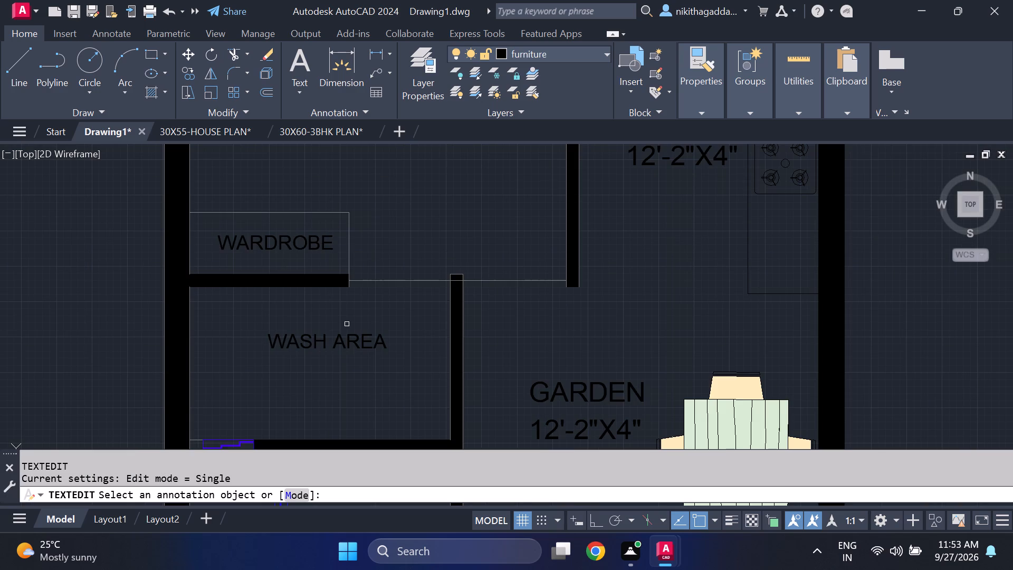
left_click(344, 345)
key("Delete")
type("ST")
key("BackSpace")
key("BackSpace")
type("AT")
key("space")
key("BackSpace")
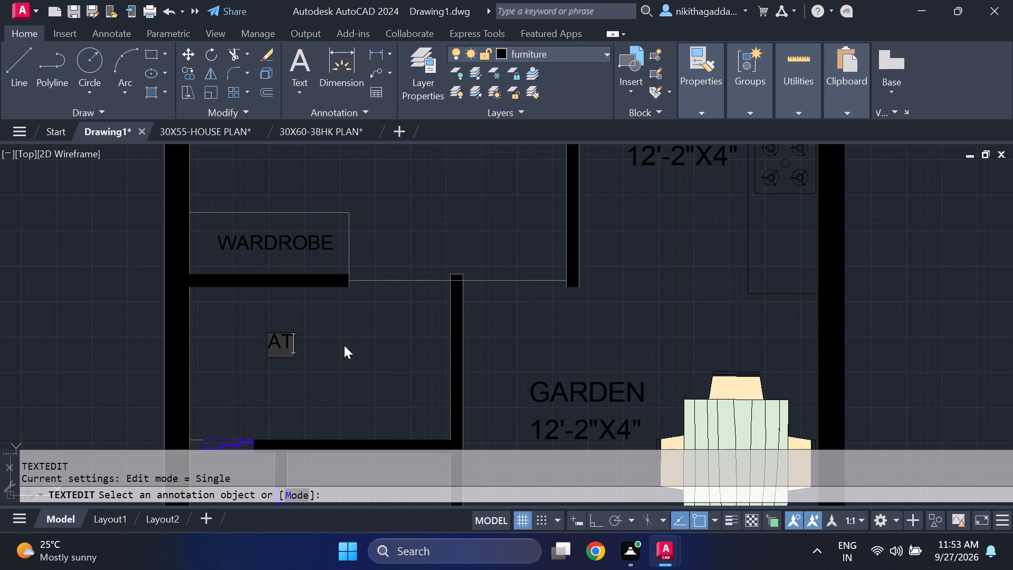
type(".TOILET")
key("Return")
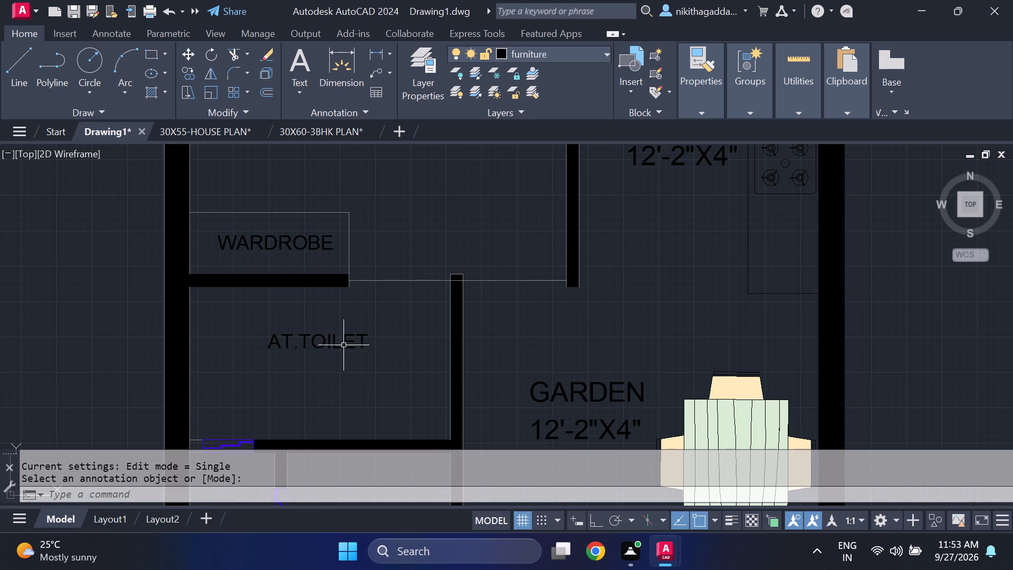
Copy the O.T.S 7'X3'-6" label from the wash area into the two small rooms above the first plan's staircase.
scroll(345, 348, "down", 1)
middle_click_drag(502, 299, 346, 370)
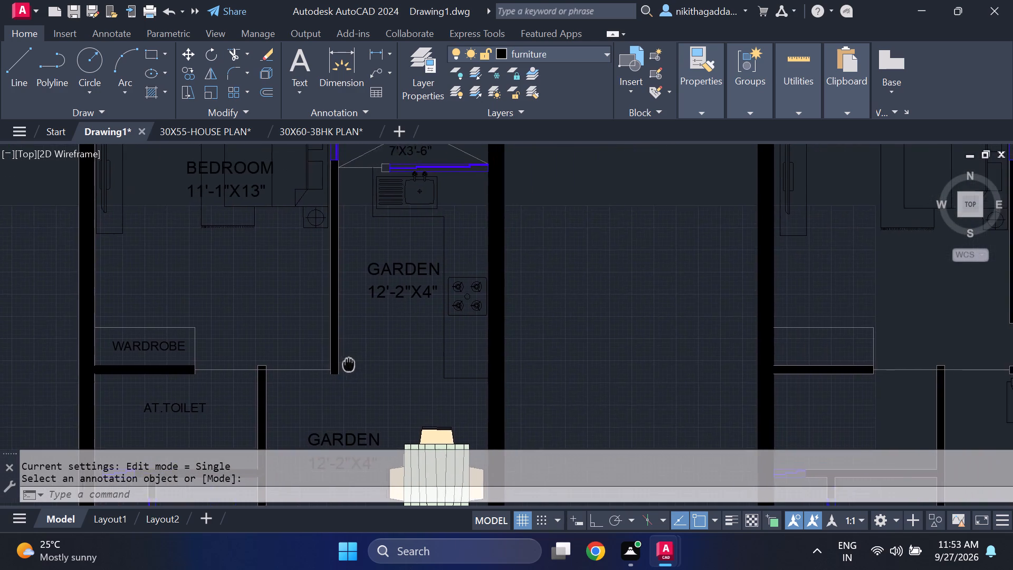
middle_click_drag(346, 370, 332, 391)
middle_click_drag(395, 292, 394, 354)
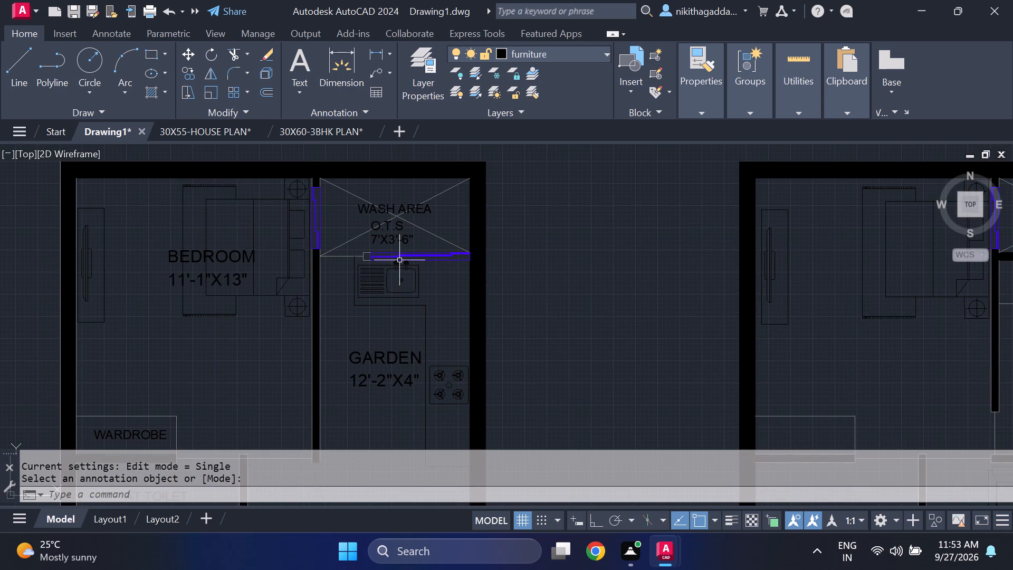
left_click(396, 225)
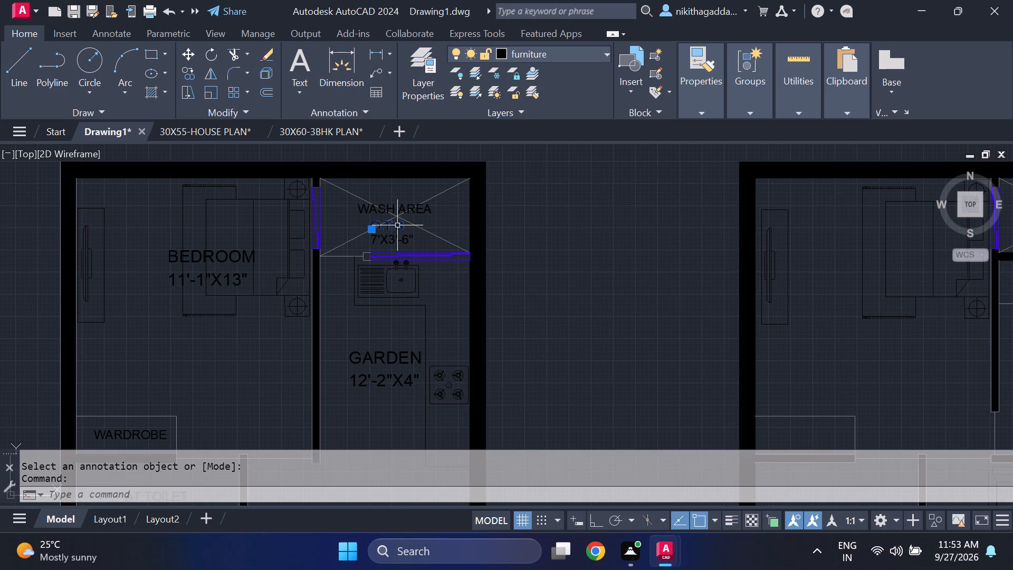
left_click(399, 240)
type("CO")
key("Return")
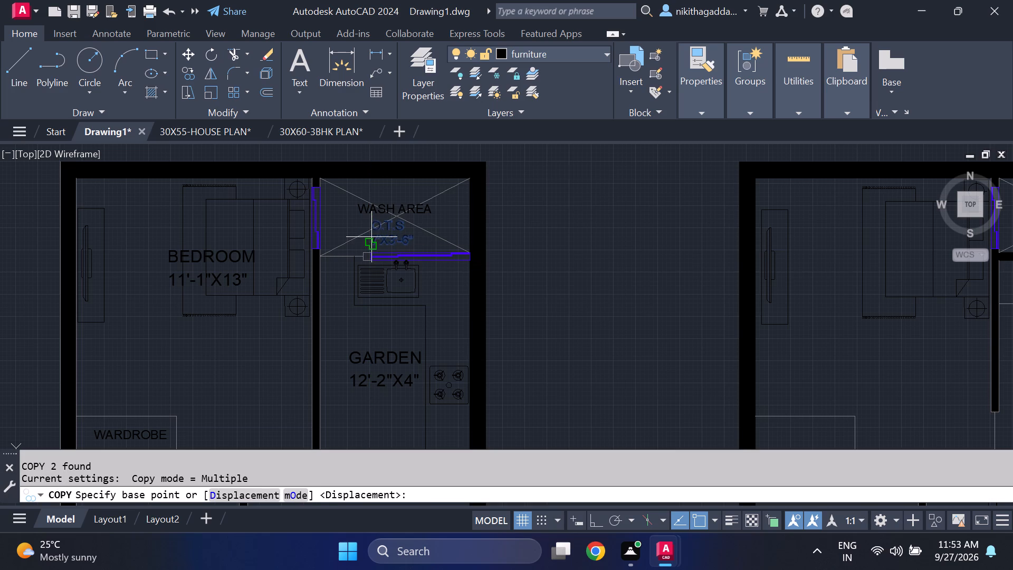
left_click(371, 237)
middle_click_drag(279, 389, 351, 150)
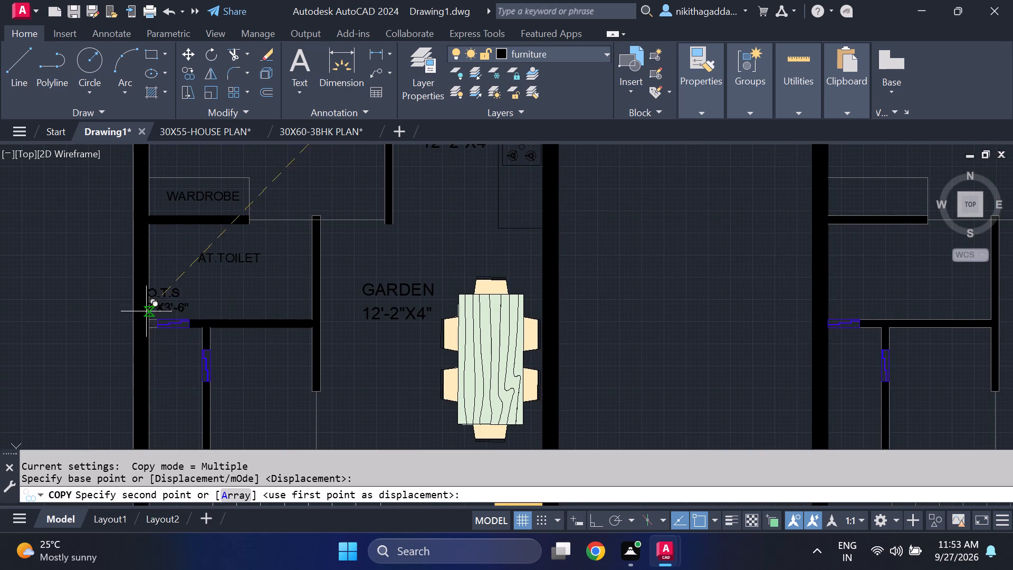
middle_click_drag(176, 402, 196, 299)
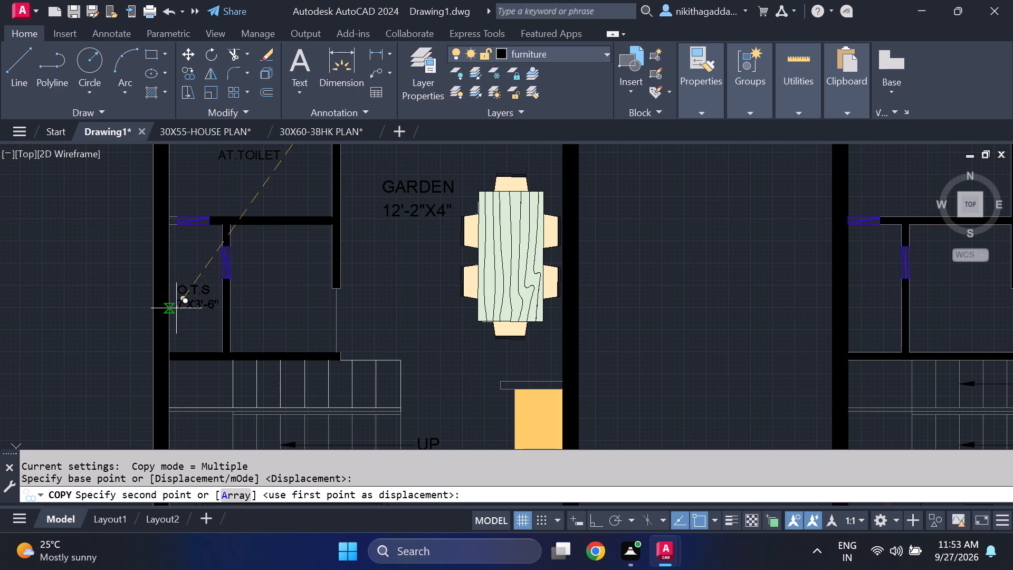
left_click(177, 307)
left_click(264, 300)
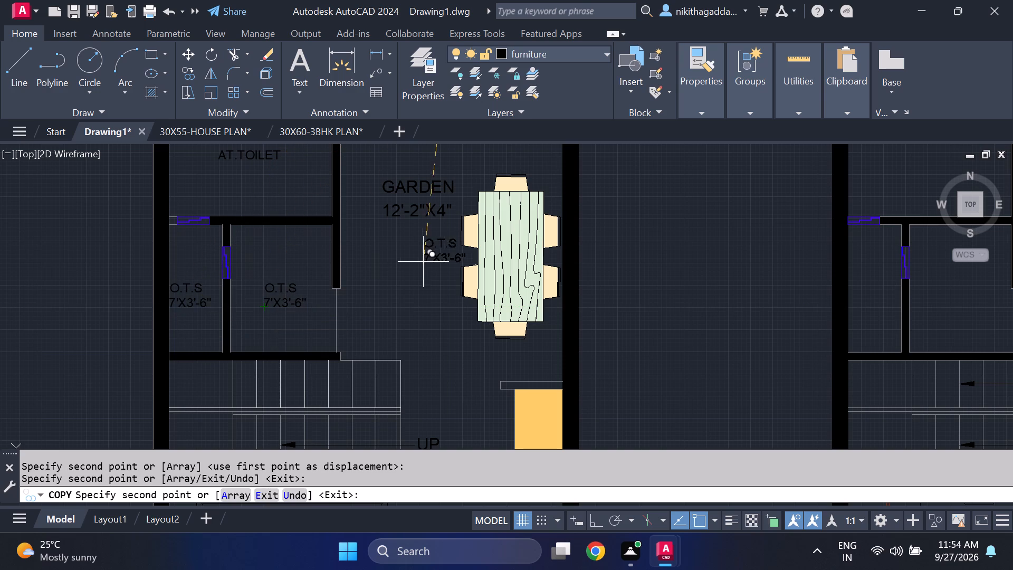
Place another copy of the O.T.S 7'X3'-6" label in the narrow room above the second plan's staircase.
middle_click_drag(448, 322, 216, 318)
scroll(238, 317, "down", 3)
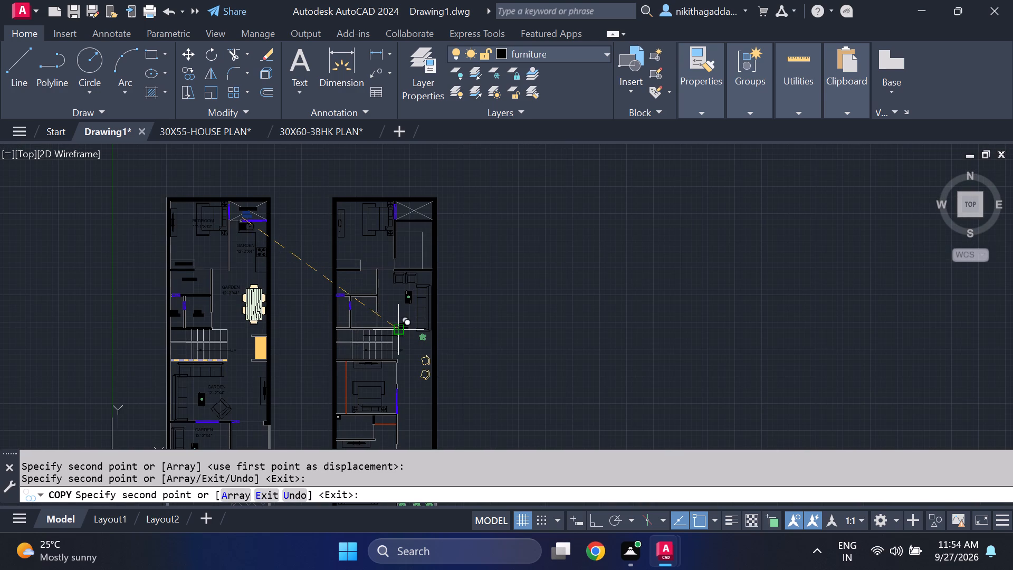
scroll(364, 290, "up", 2)
scroll(320, 365, "up", 1)
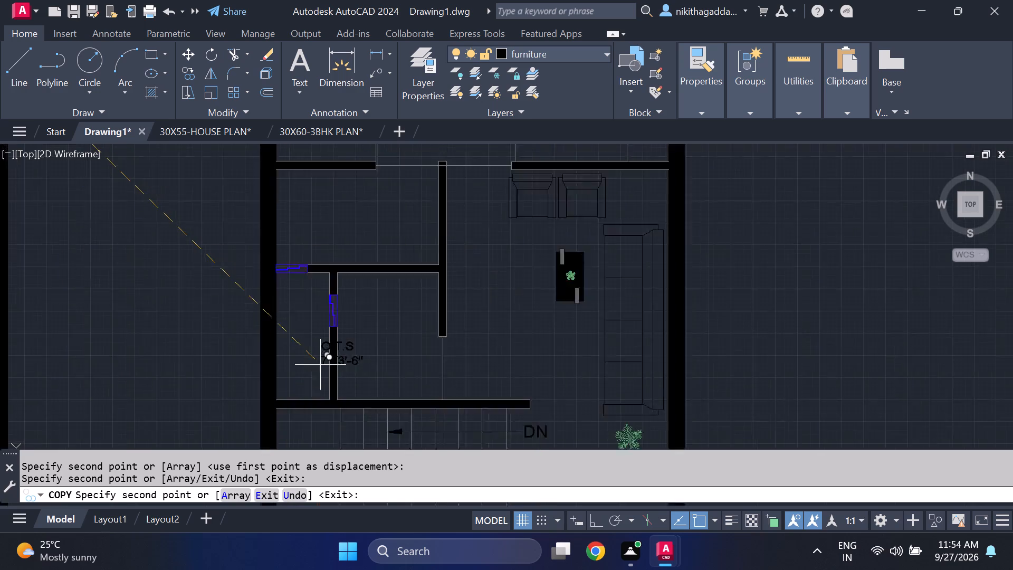
scroll(321, 365, "up", 1)
left_click(266, 342)
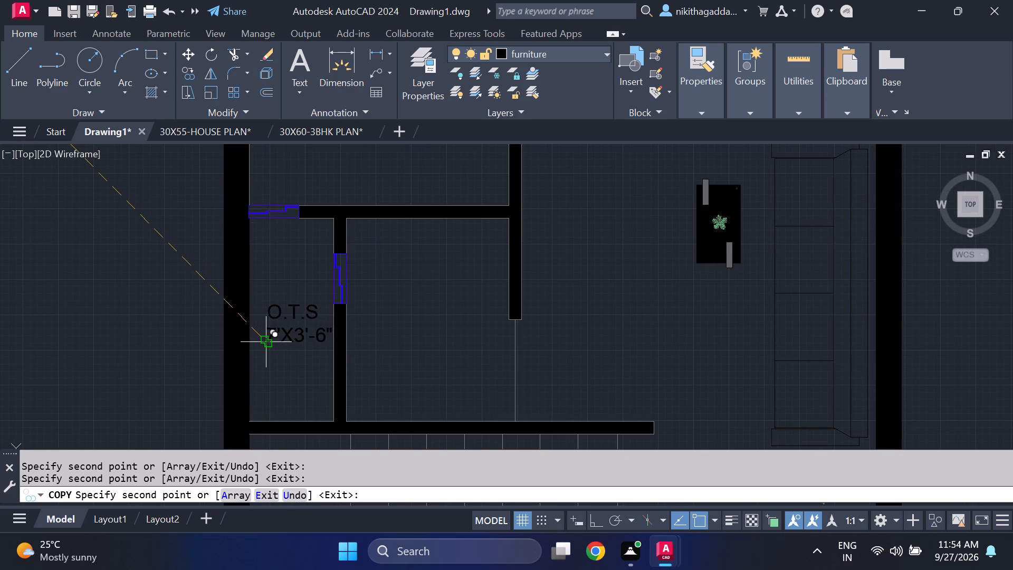
scroll(407, 337, "down", 3)
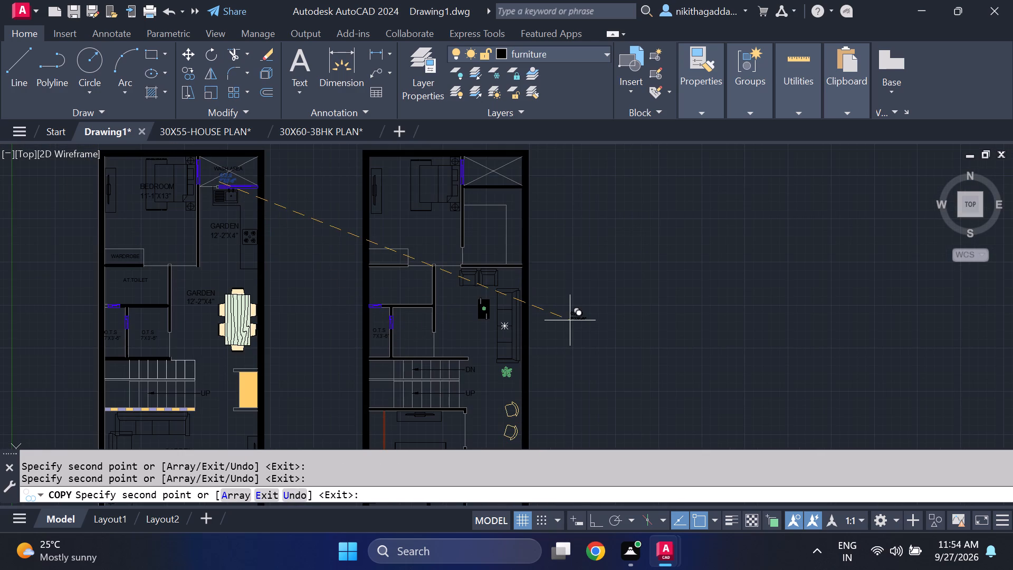
key("Escape")
Change the dimension text under O.T.S in the first plan's narrow room above the staircase to 2'6"X6'.
scroll(112, 298, "up", 2)
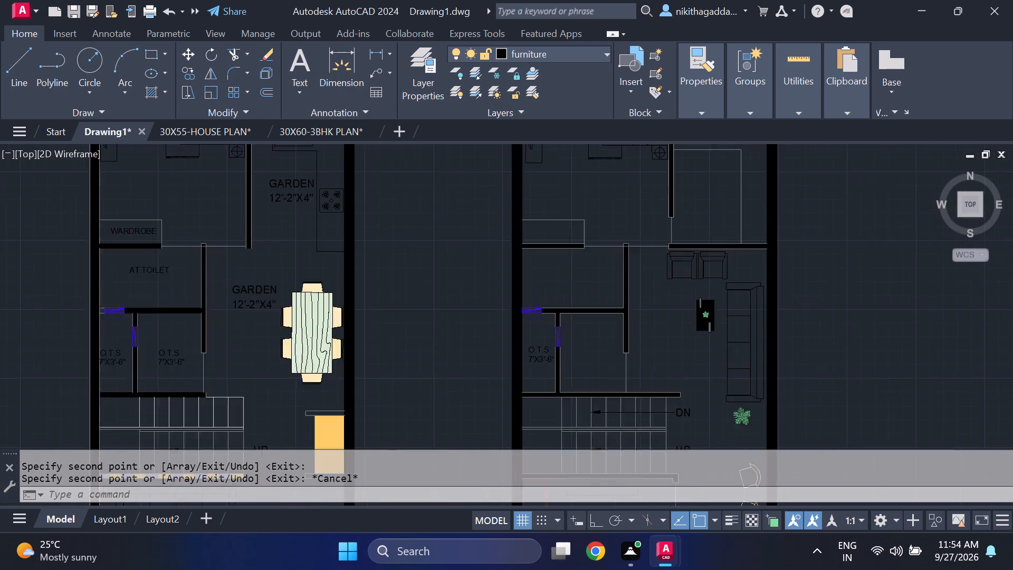
middle_click_drag(204, 406, 195, 393)
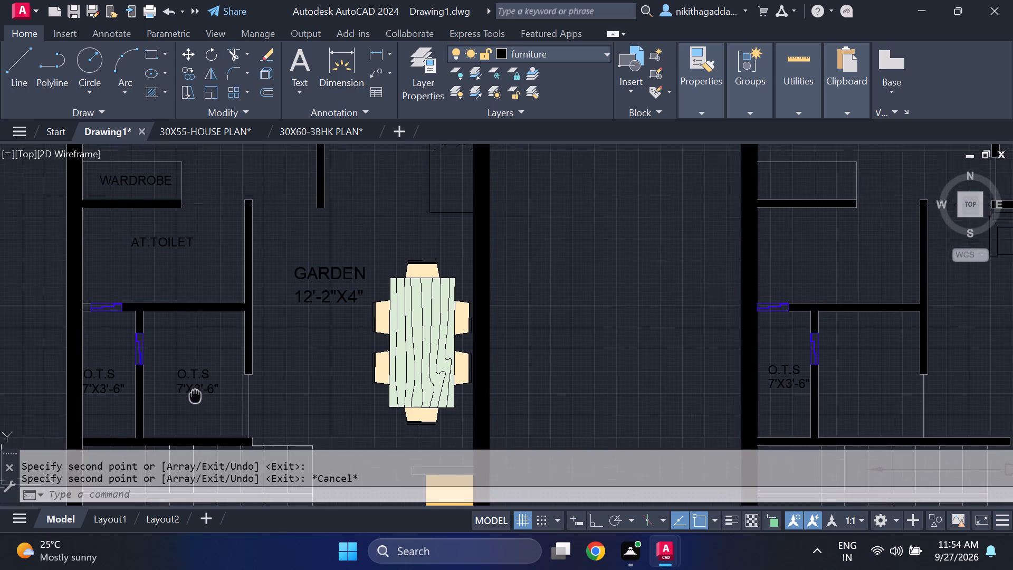
middle_click_drag(195, 393, 193, 327)
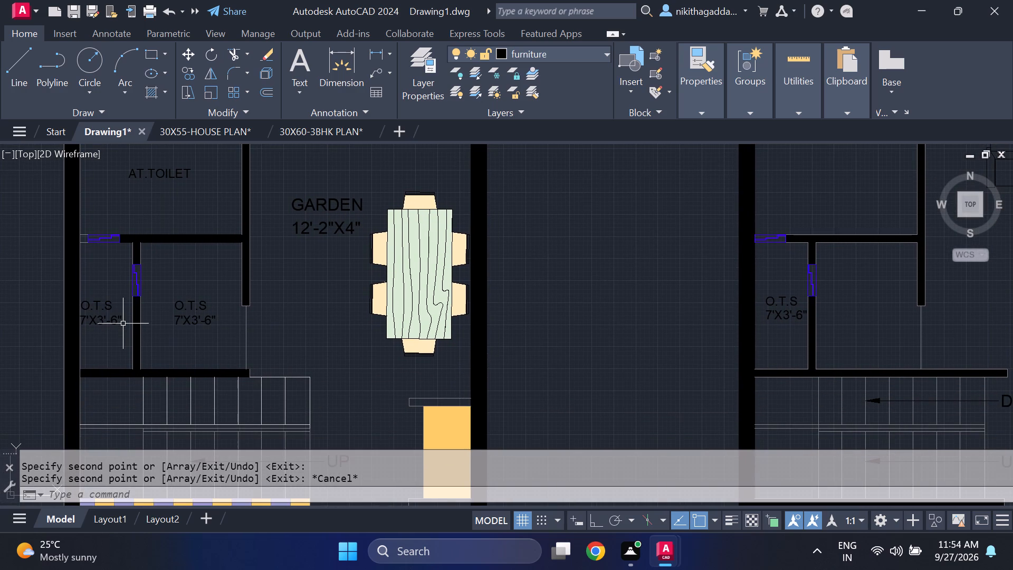
scroll(103, 345, "up", 2)
double_click(91, 289)
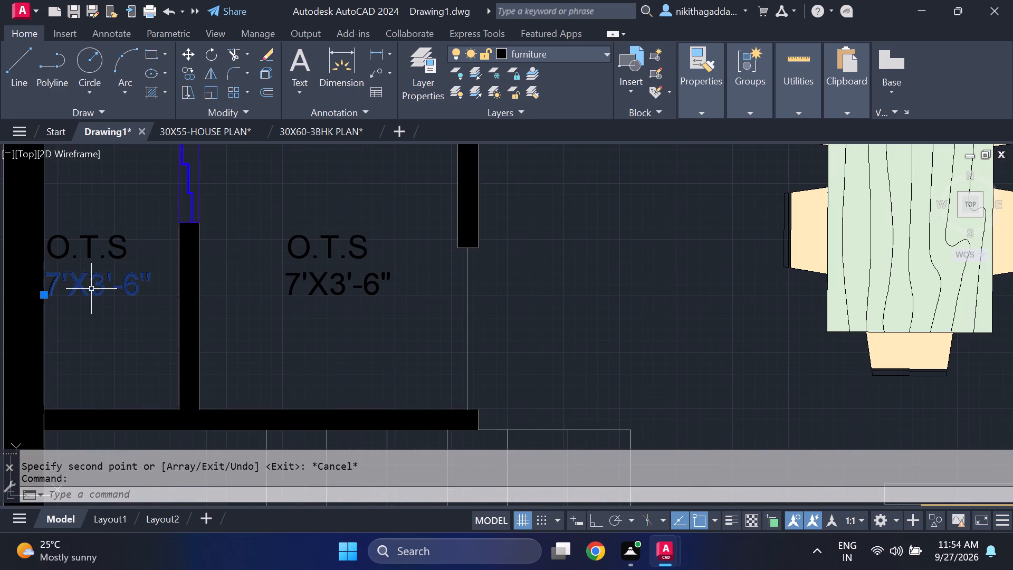
left_click(60, 291)
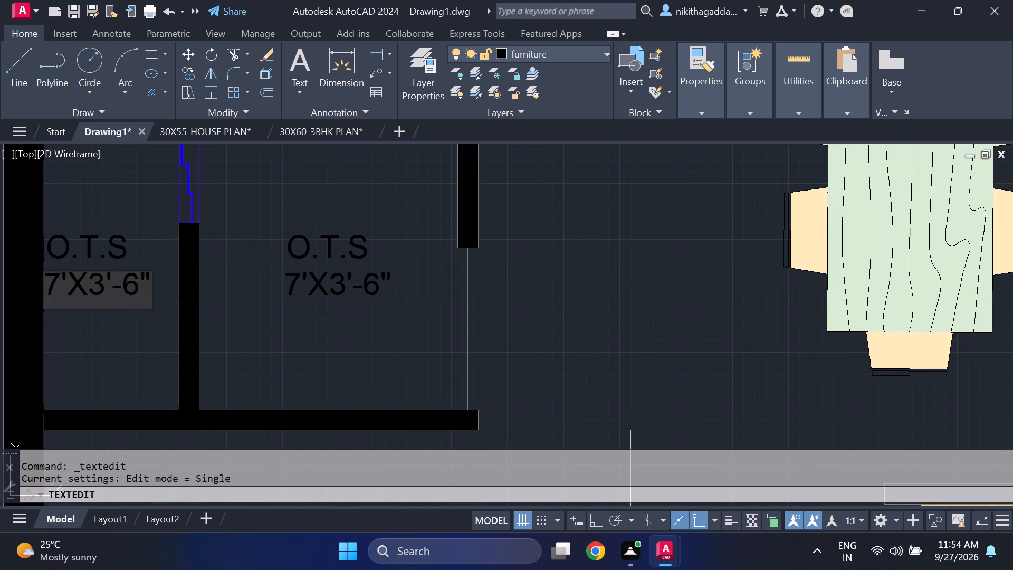
key("BackSpace")
key("2")
left_click(108, 289)
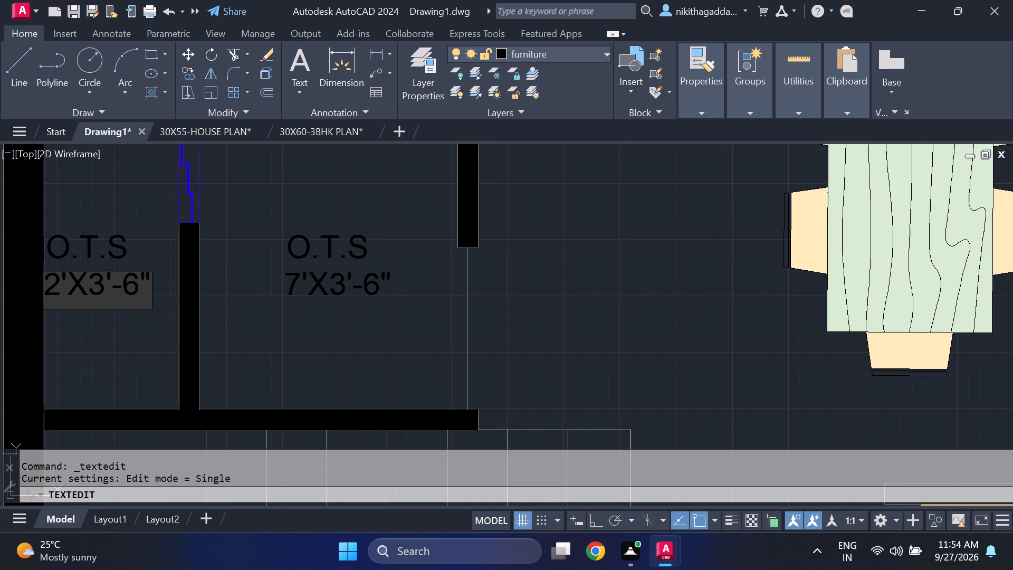
left_click(67, 279)
type("6\"")
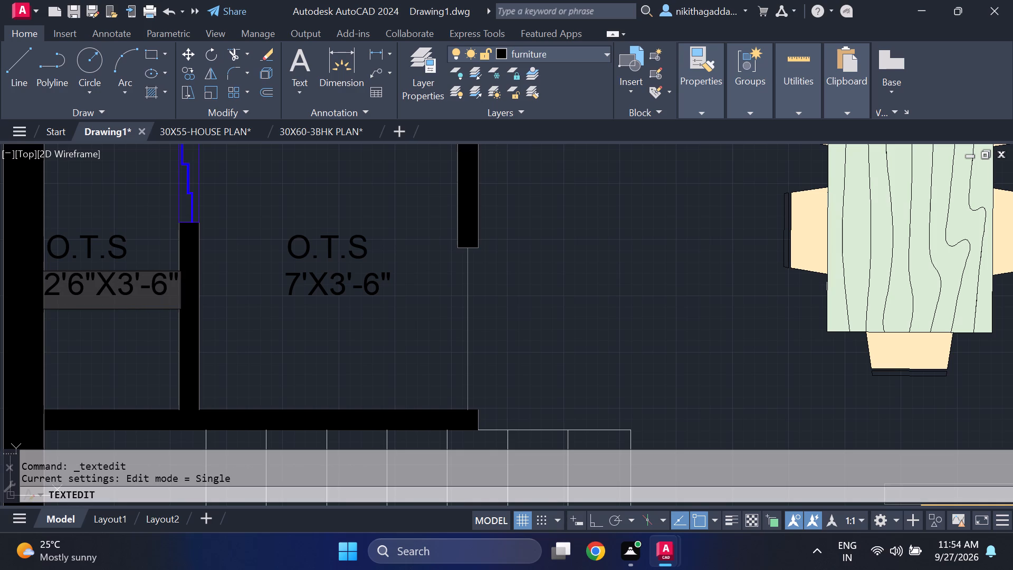
left_click(149, 284)
key("BackSpace")
key("BackSpace")
key("BackSpace")
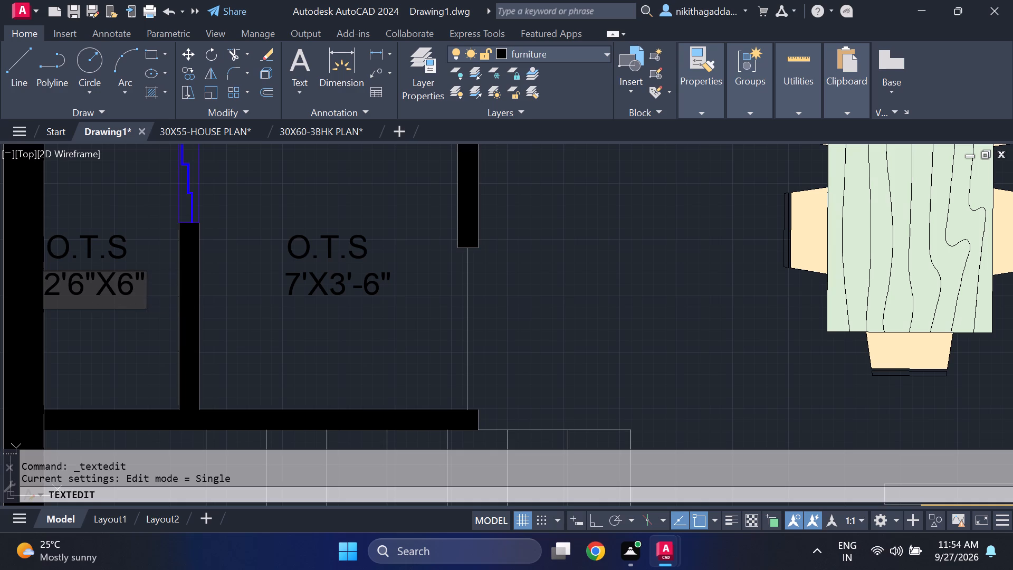
left_click(137, 275)
key("BackSpace")
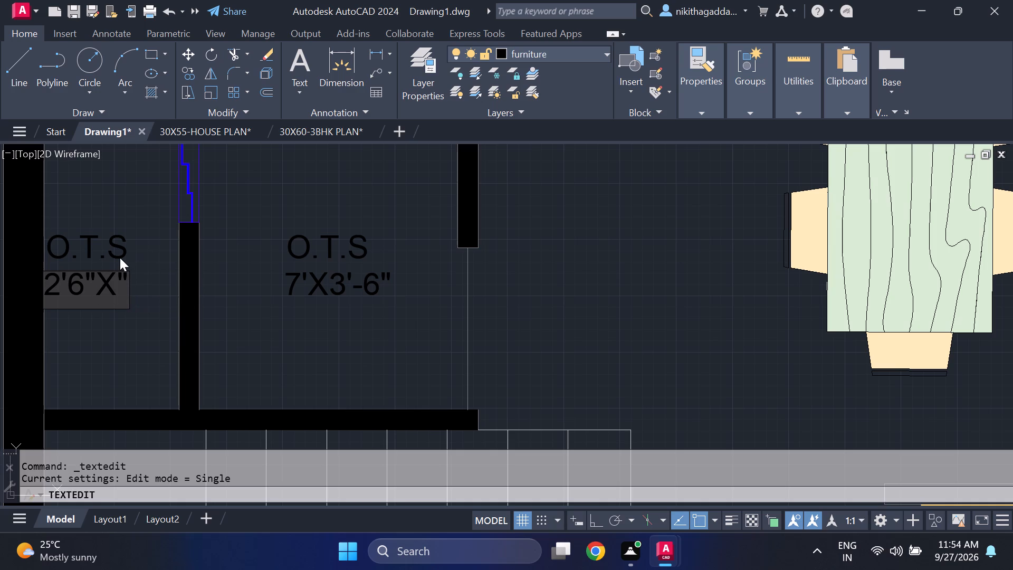
key("6")
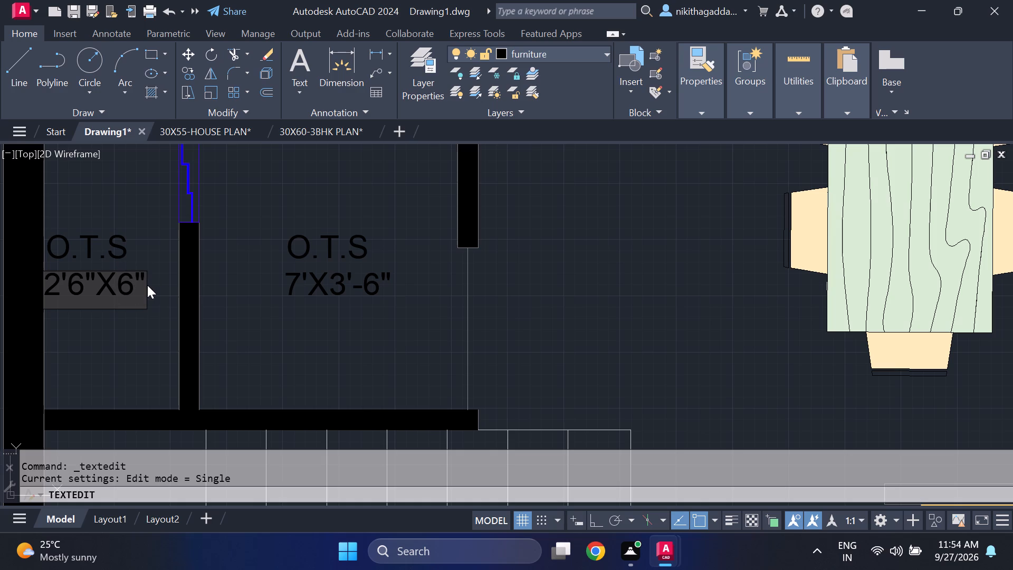
left_click(142, 277)
key("BackSpace")
key("apostrophe")
key("Return")
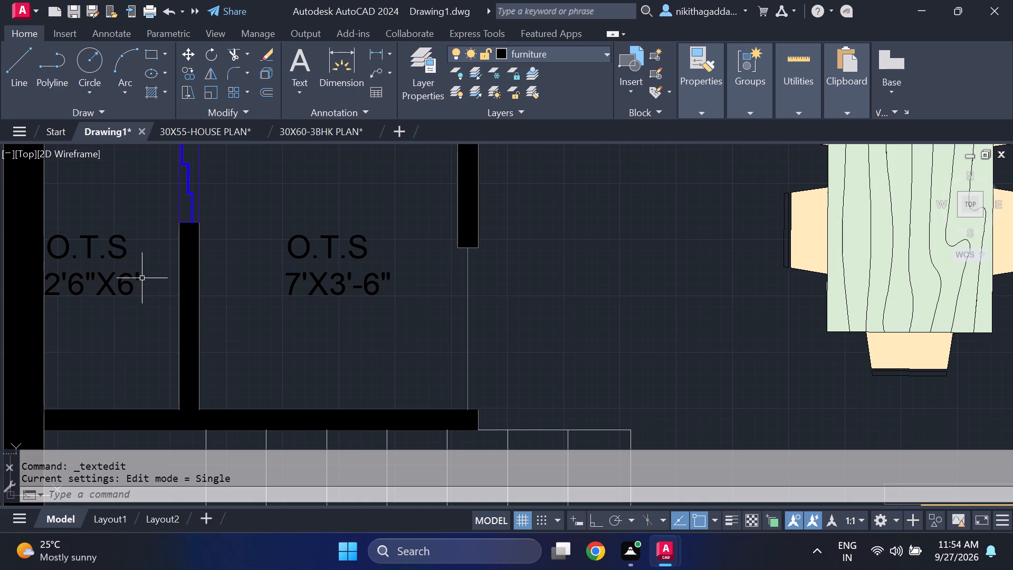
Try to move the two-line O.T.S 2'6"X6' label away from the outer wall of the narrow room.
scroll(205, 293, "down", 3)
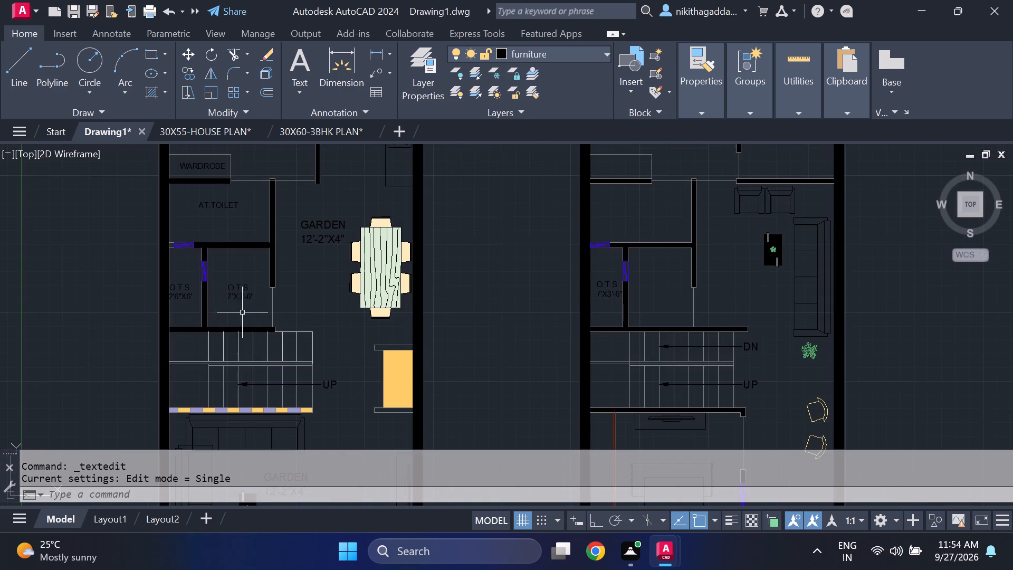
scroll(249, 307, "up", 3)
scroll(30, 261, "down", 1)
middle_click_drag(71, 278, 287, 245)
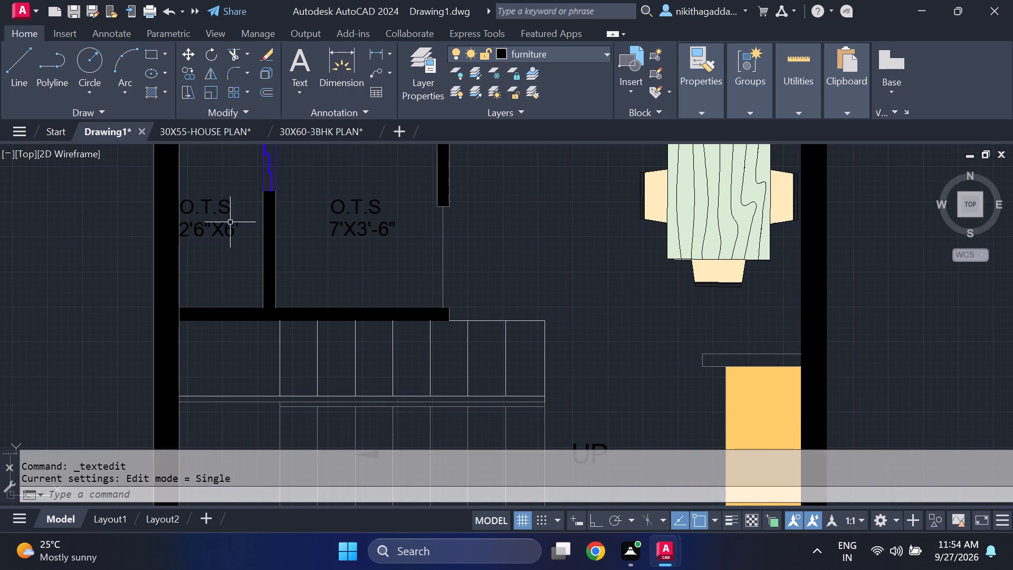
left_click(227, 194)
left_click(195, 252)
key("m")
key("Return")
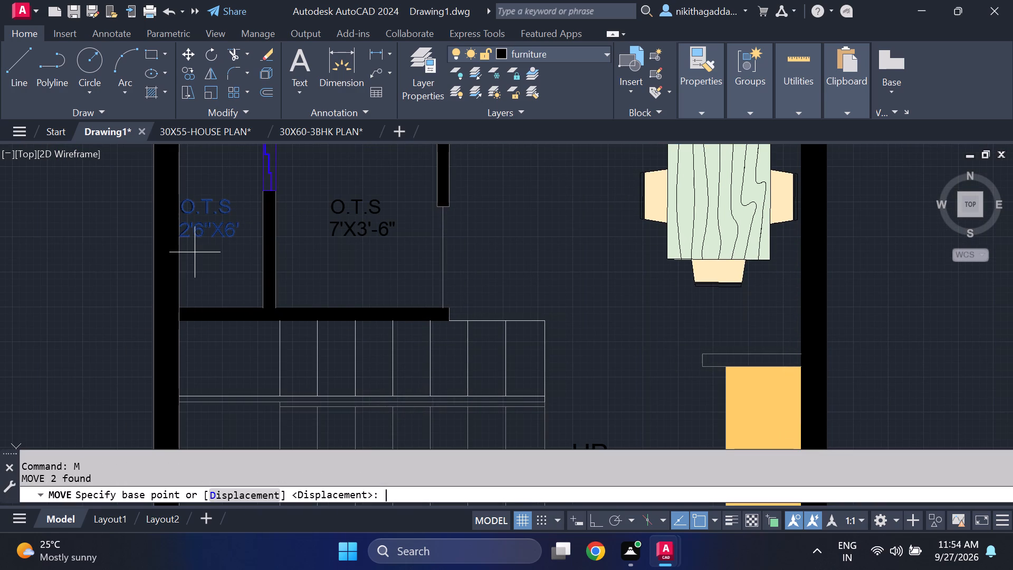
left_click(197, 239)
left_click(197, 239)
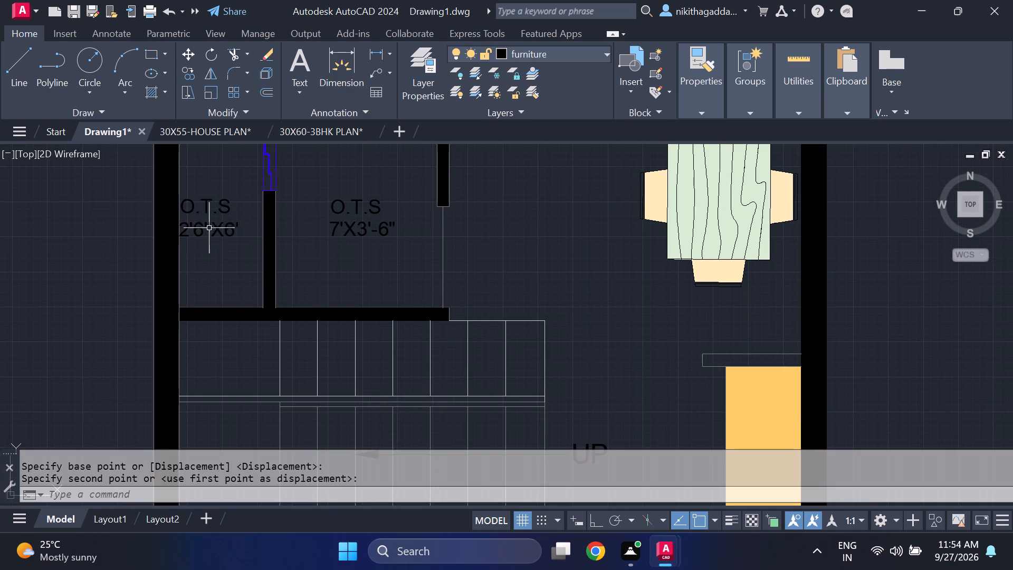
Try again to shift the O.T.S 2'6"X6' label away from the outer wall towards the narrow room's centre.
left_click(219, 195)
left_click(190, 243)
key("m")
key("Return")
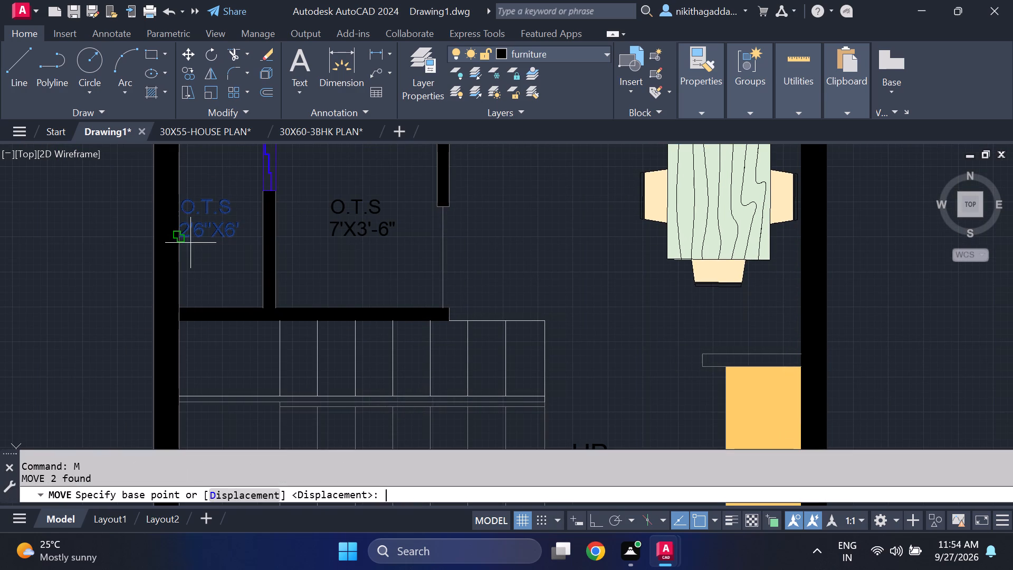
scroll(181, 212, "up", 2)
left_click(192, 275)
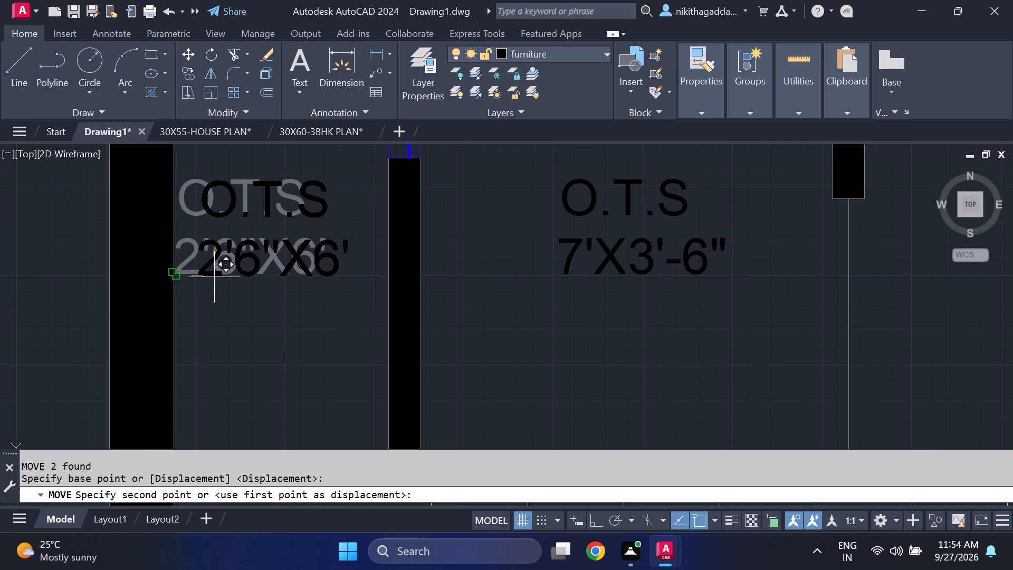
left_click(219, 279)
Move the two-line O.T.S 2'6"X6' label clear of the outer wall, into the middle of the first plan's narrow room.
left_click(242, 236)
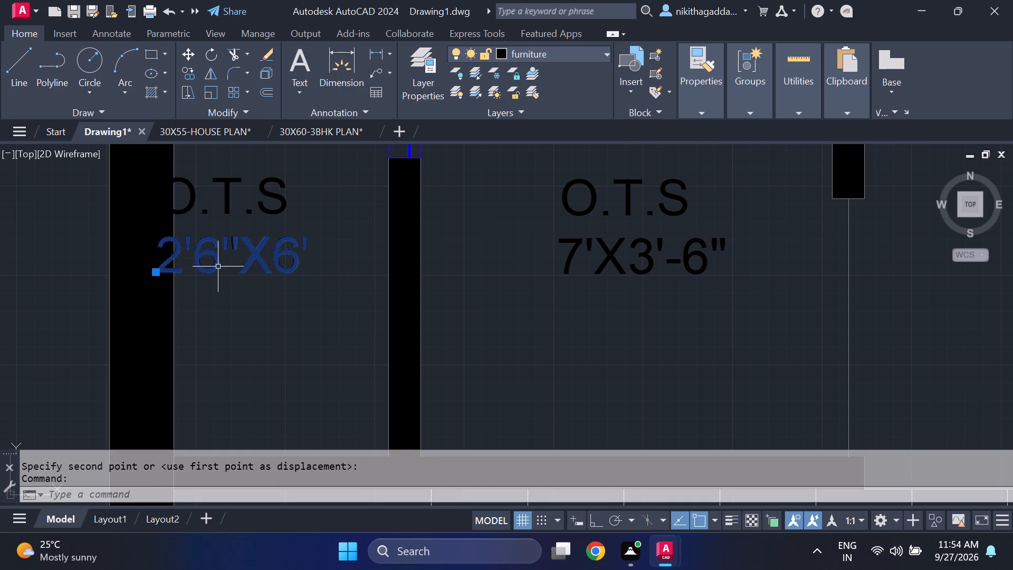
left_click_drag(311, 163, 301, 179)
left_click(237, 262)
key("m")
key("Return")
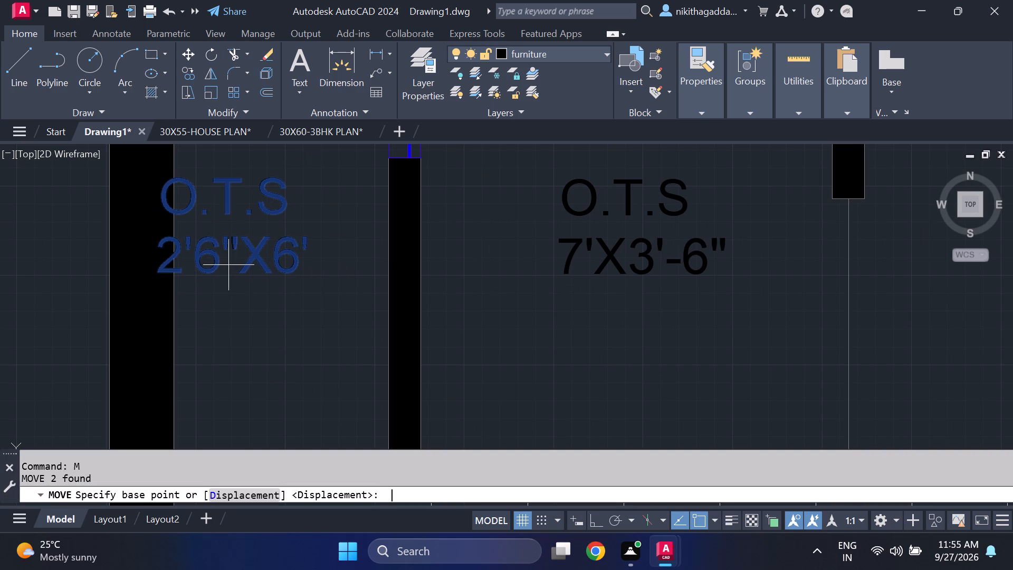
left_click_drag(175, 269, 182, 270)
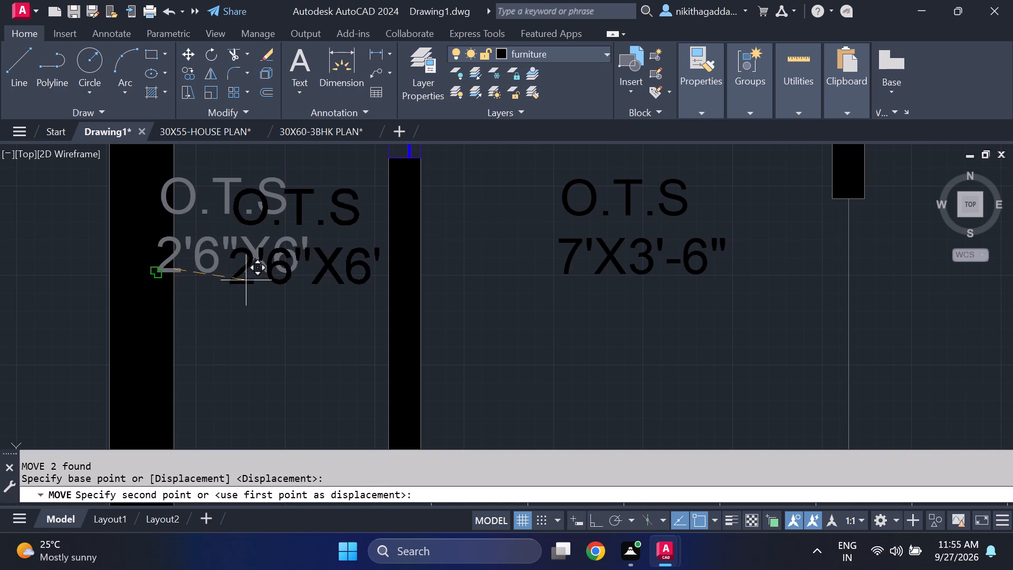
scroll(245, 280, "up", 3)
left_click(200, 307)
scroll(207, 308, "down", 4)
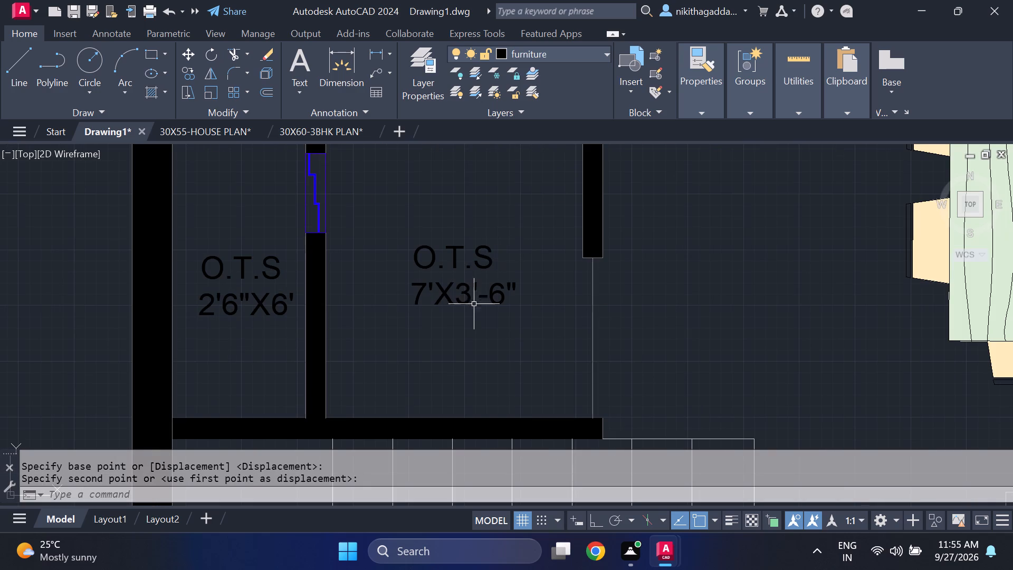
Change the O.T.S name text in the room beside the first plan's narrow O.T.S space to TOILET.
middle_click_drag(476, 309, 486, 340)
double_click(464, 295)
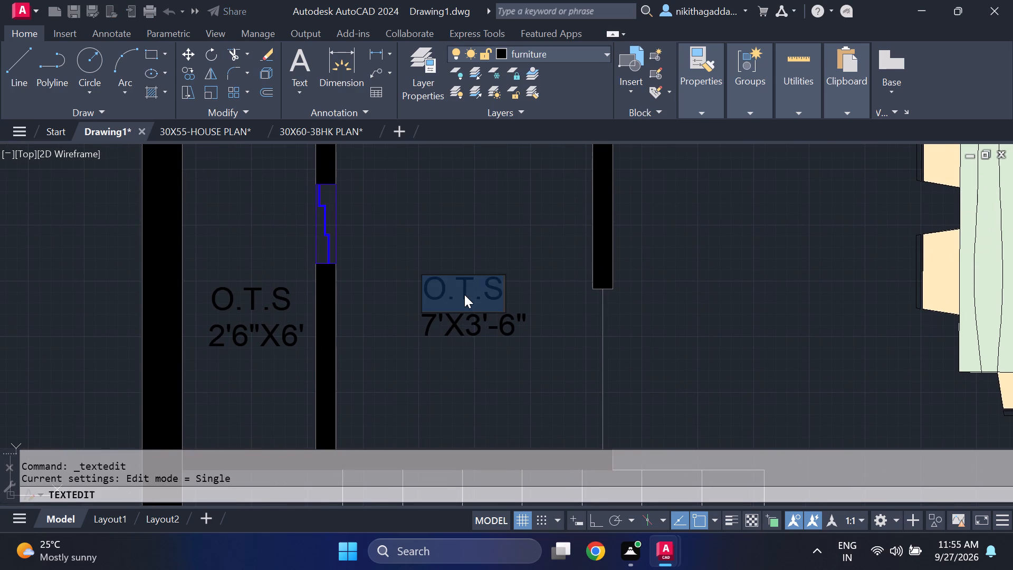
key("Delete")
type("TOILET")
key("Return")
key("Return")
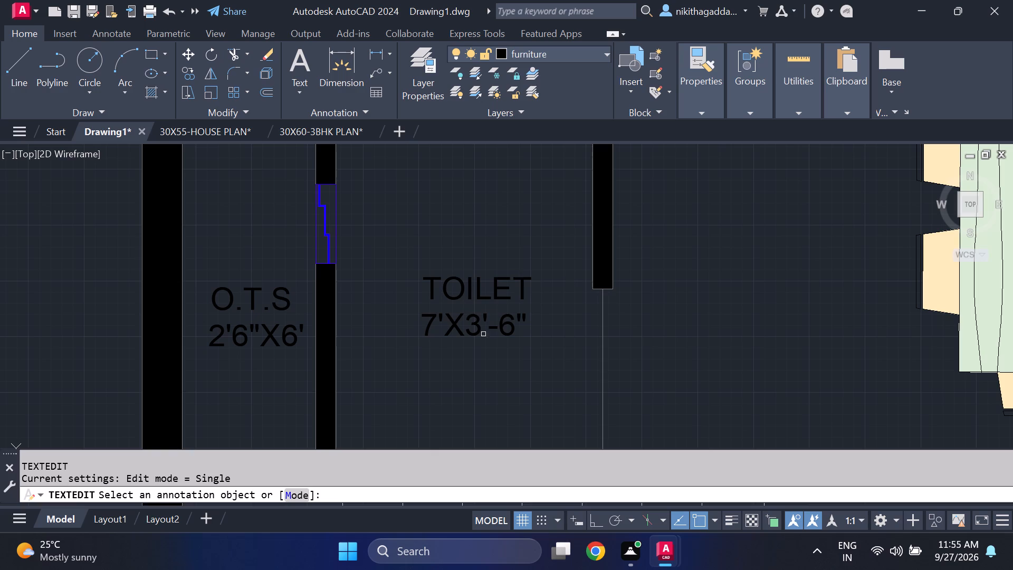
Change the dimension text under TOILET in the first plan to 4'-9"X6'.
left_click(482, 331)
scroll(433, 338, "up", 3)
left_click(434, 337)
key("BackSpace")
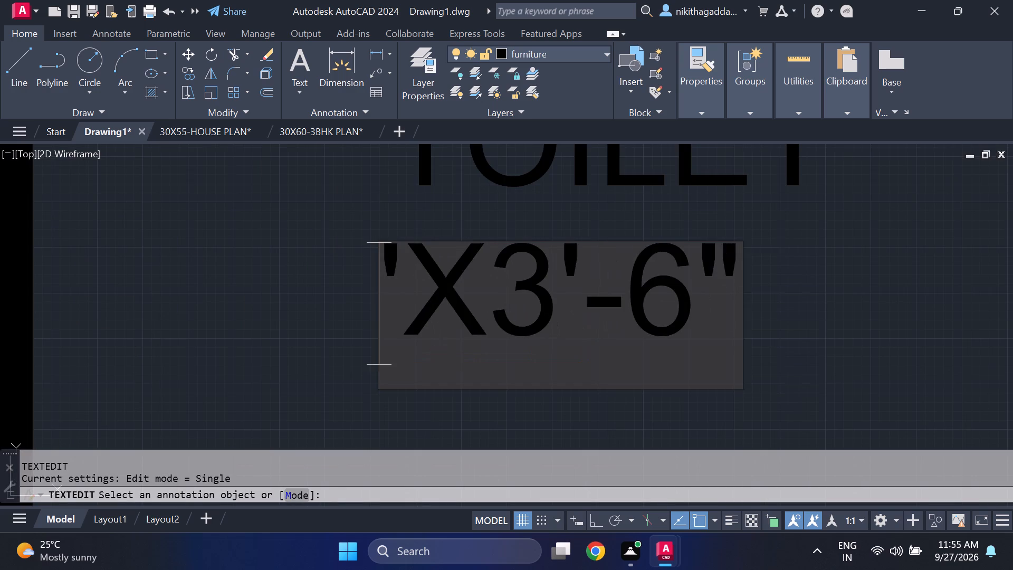
key("4")
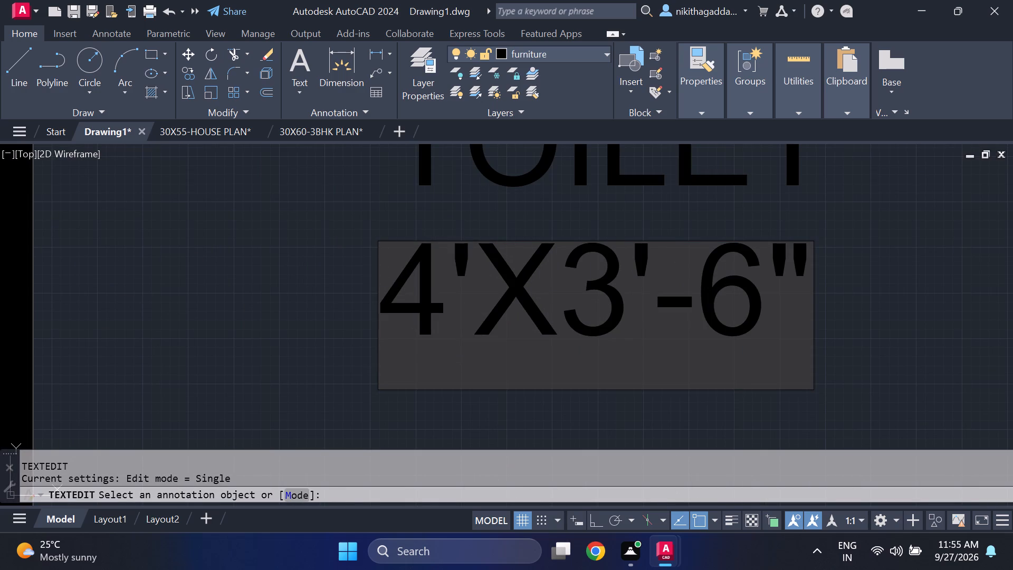
left_click(466, 298)
type("-9\"")
scroll(637, 294, "down", 1)
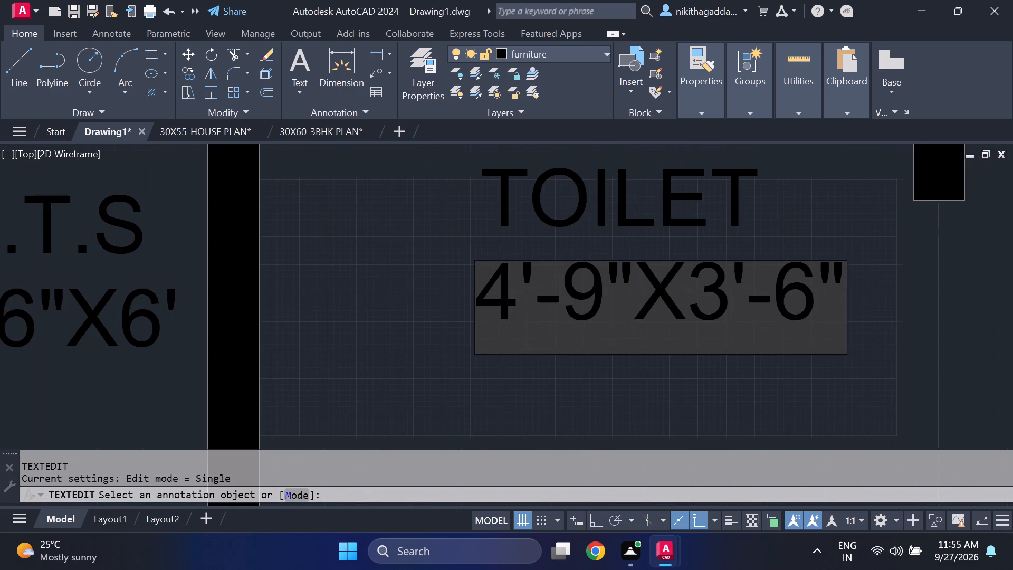
left_click(842, 273)
key("BackSpace")
key("BackSpace")
key("BackSpace")
key("BackSpace")
key("BackSpace")
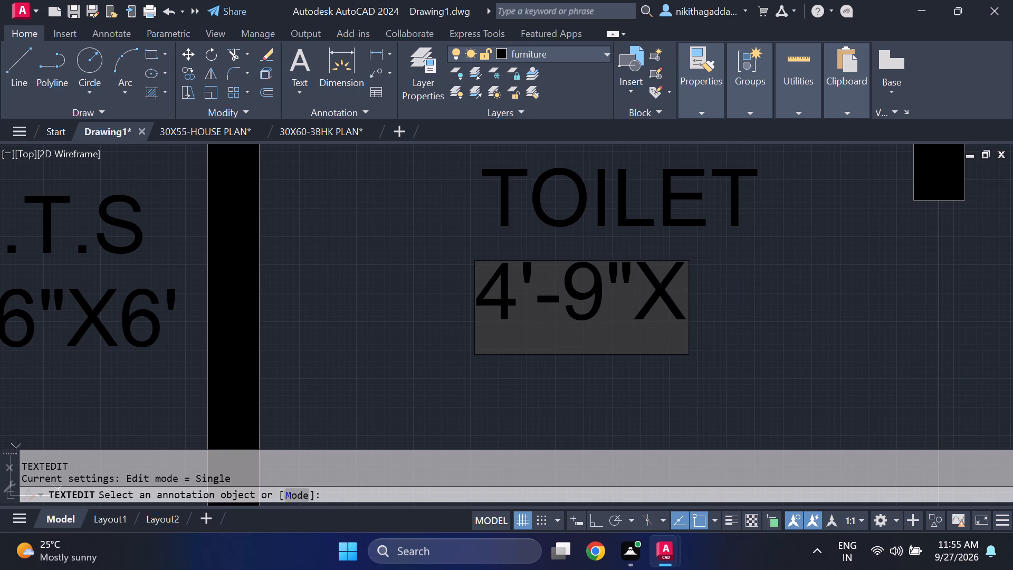
key("6")
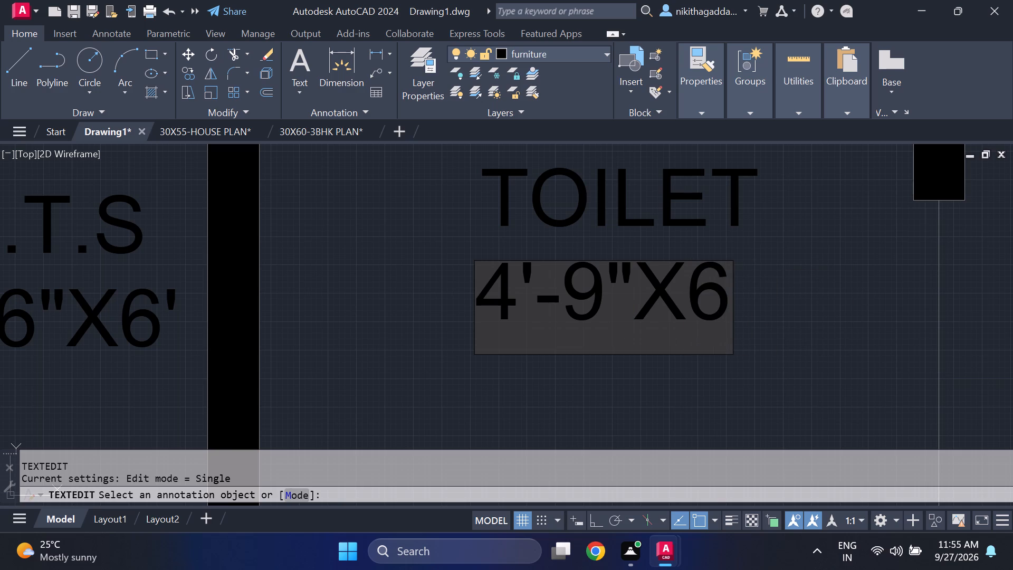
key("apostrophe")
key("Return")
key("Return")
Change the GARDEN name text beside the stove in the first plan to KITCHEN.
scroll(721, 334, "down", 3)
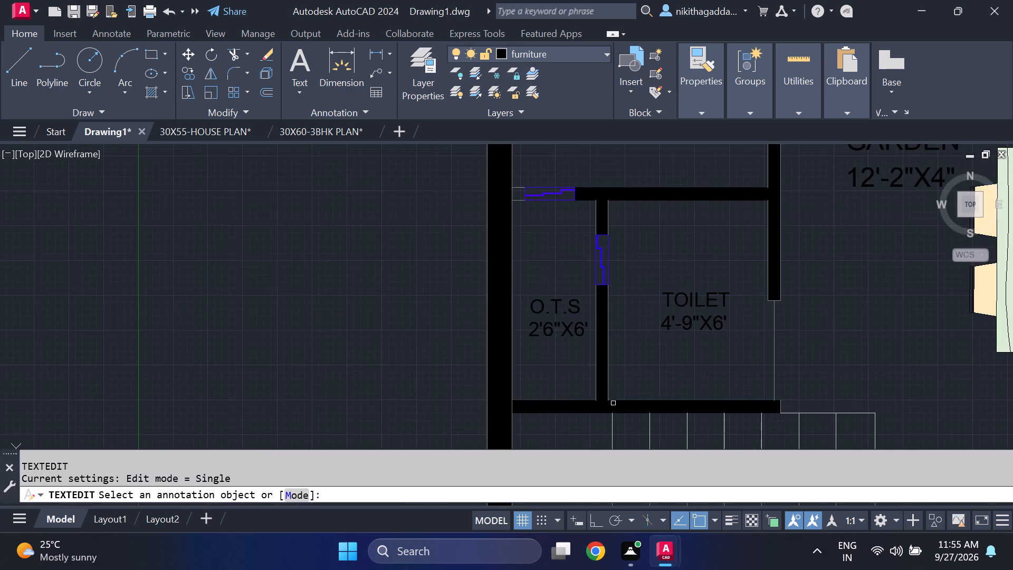
scroll(613, 383, "down", 2)
middle_click_drag(621, 305, 625, 373)
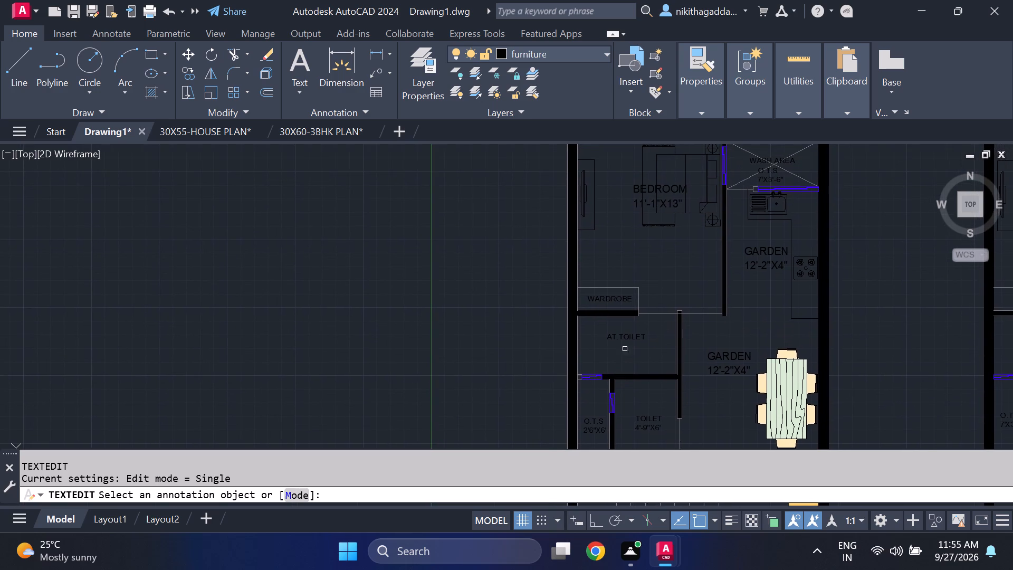
scroll(627, 342, "up", 1)
middle_click_drag(623, 354, 272, 290)
middle_click_drag(428, 271, 428, 273)
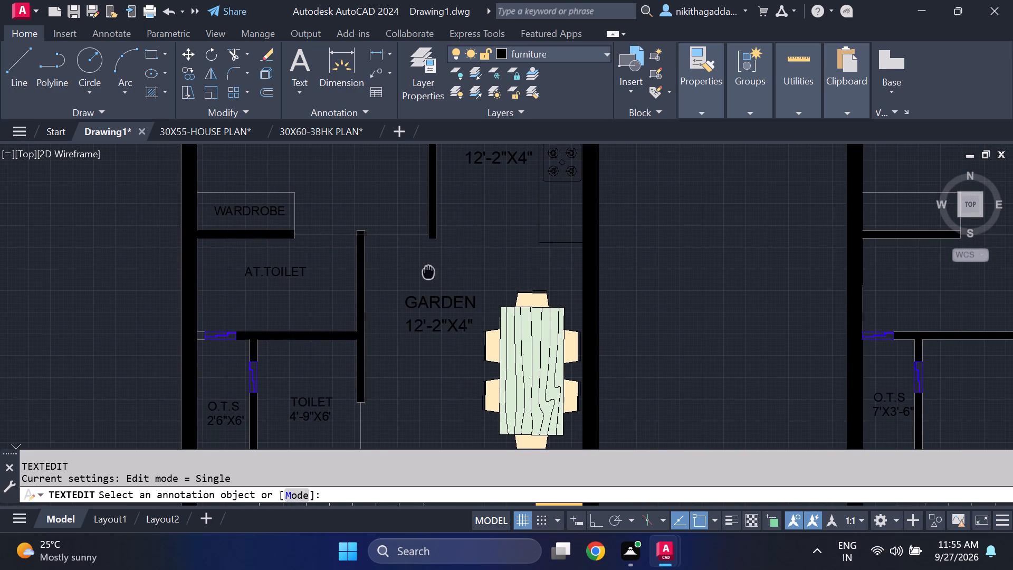
middle_click_drag(428, 273, 430, 339)
left_click(512, 192)
left_click(506, 207)
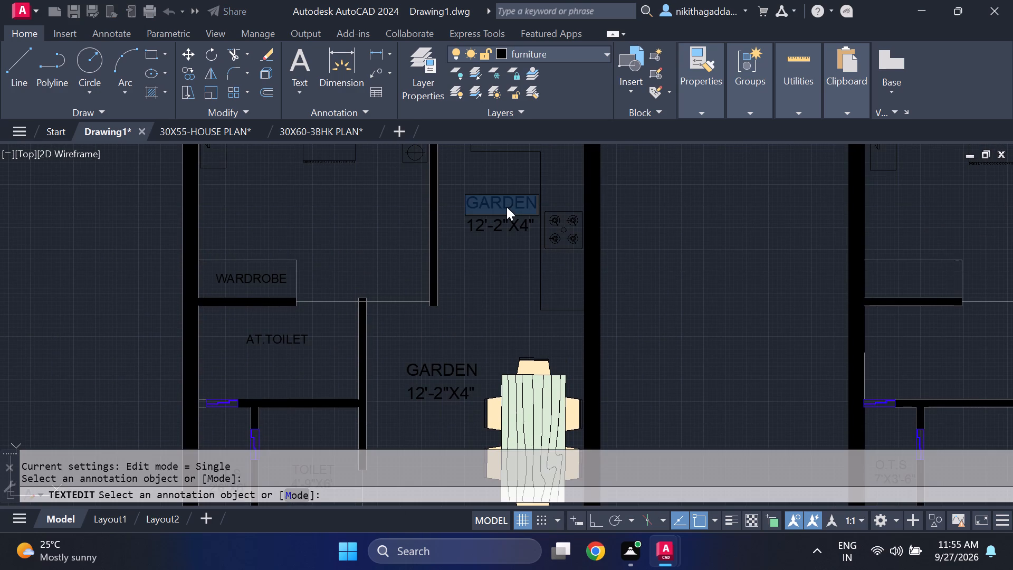
key("BackSpace")
type("KITCHEN")
key("Return")
key("Return")
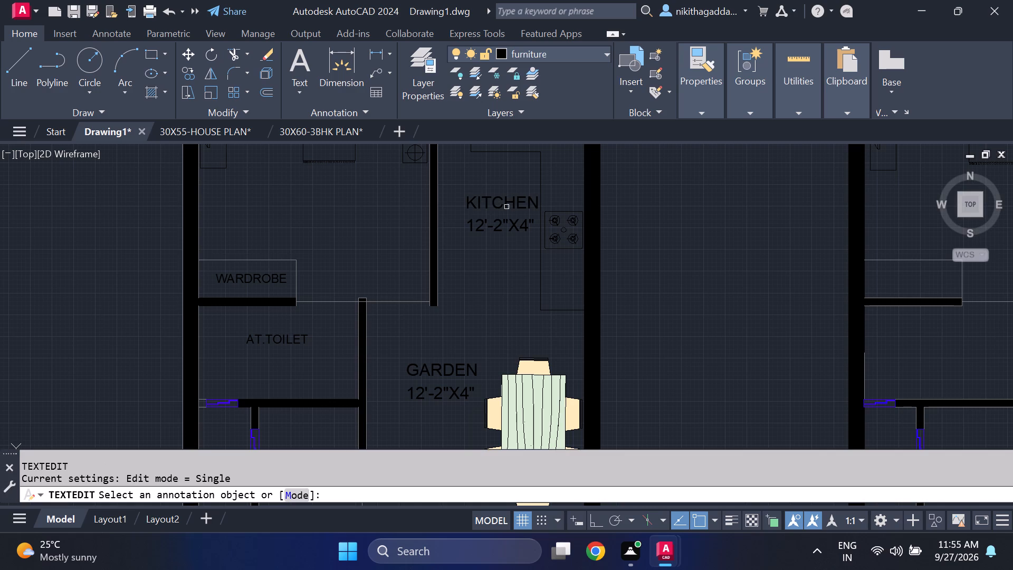
Change the dimension text under KITCHEN in the first plan to 7'X9'-5".
scroll(493, 225, "up", 1)
left_click(477, 237)
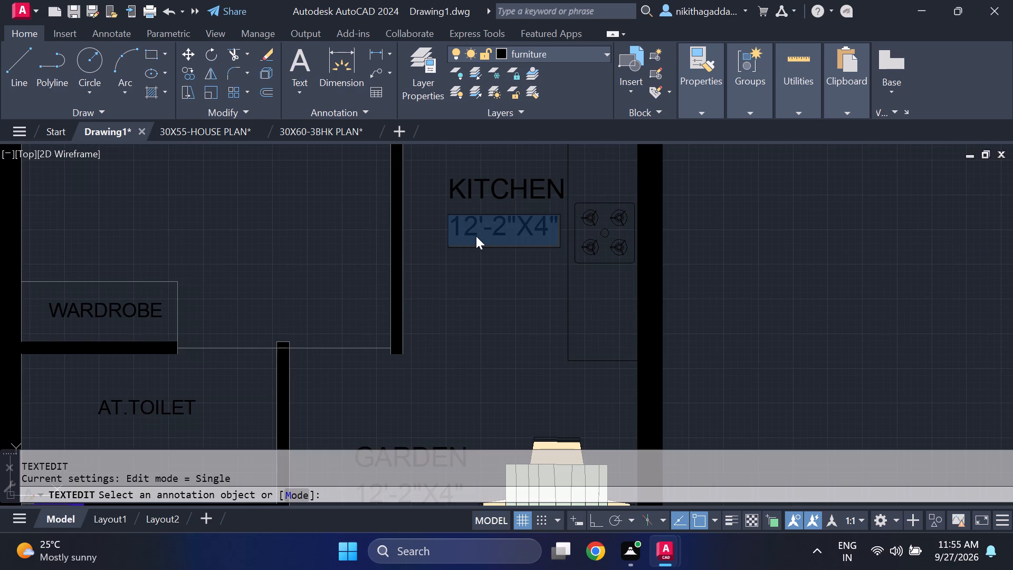
left_click(476, 236)
key("BackSpace")
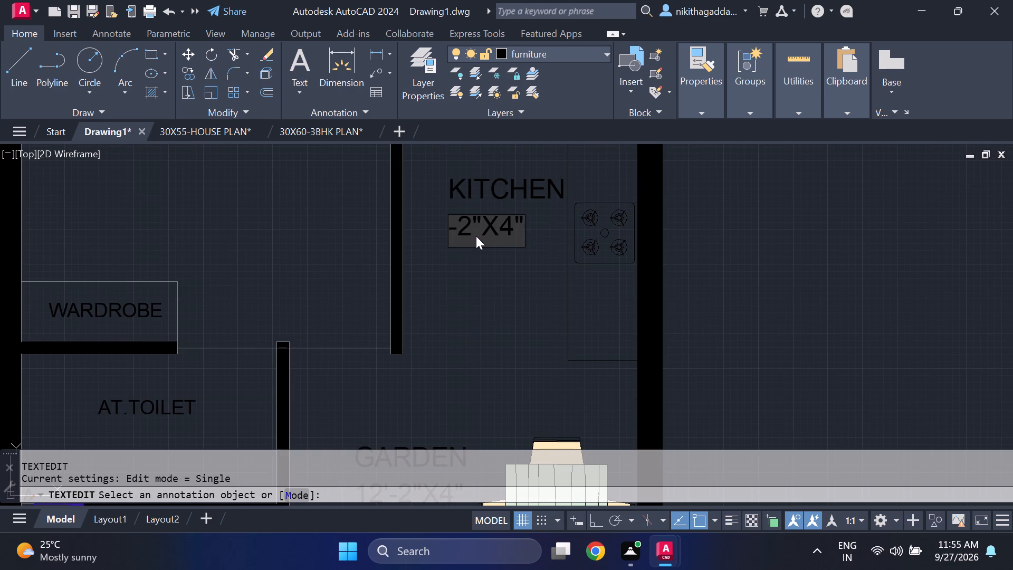
type("7'")
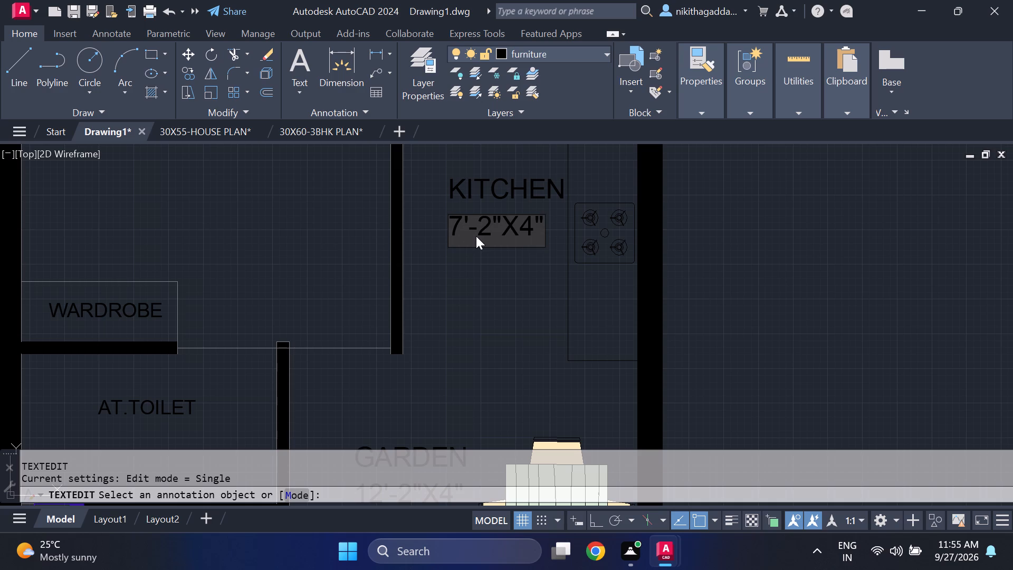
left_click(500, 231)
key("BackSpace")
key("BackSpace")
key("BackSpace")
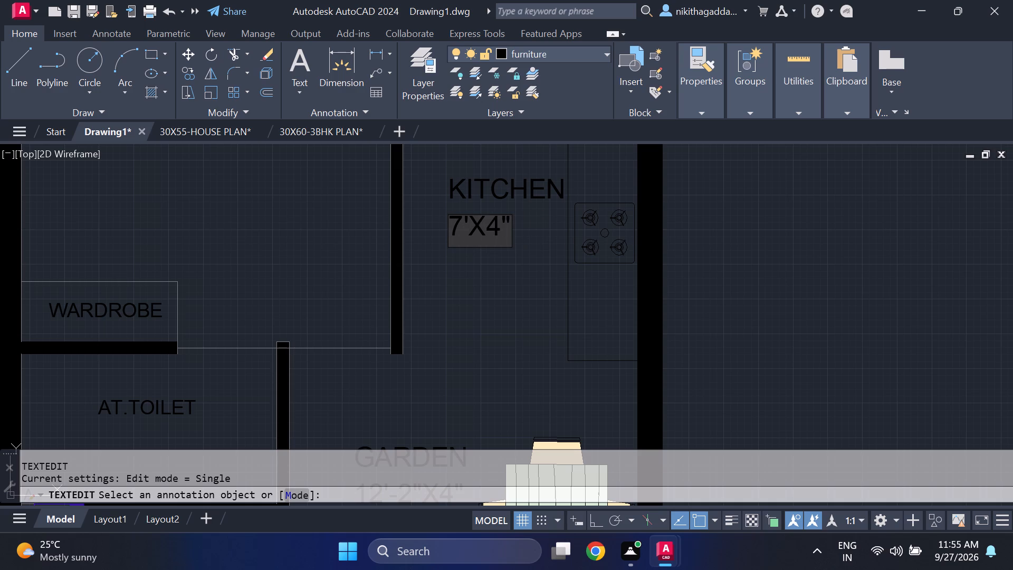
left_click(498, 230)
key("BackSpace")
key("9")
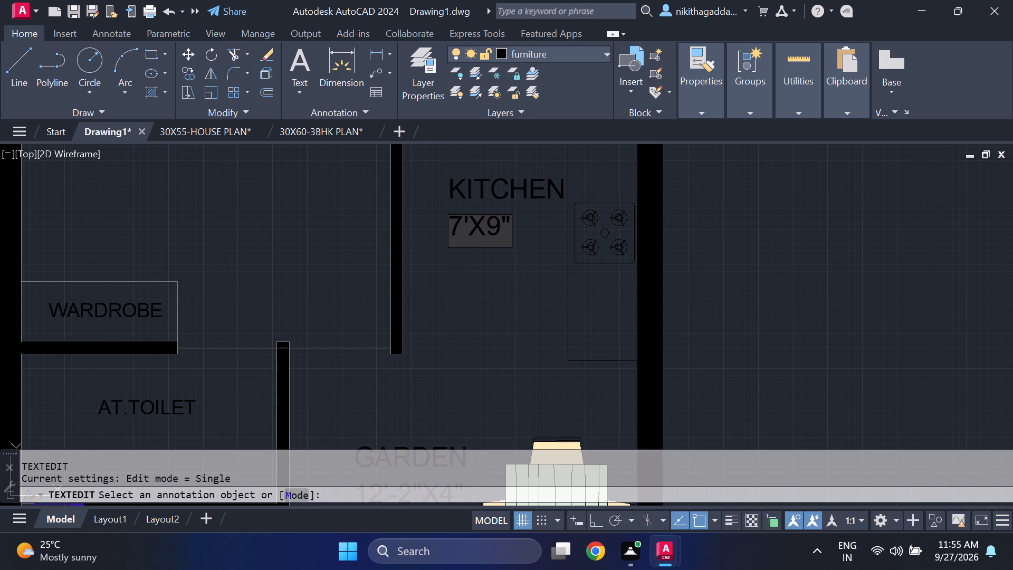
key("apostrophe")
type("-5")
key("Return")
key("Return")
Change the GARDEN name text beside the first plan's dining table to DINING.
scroll(453, 167, "down", 2)
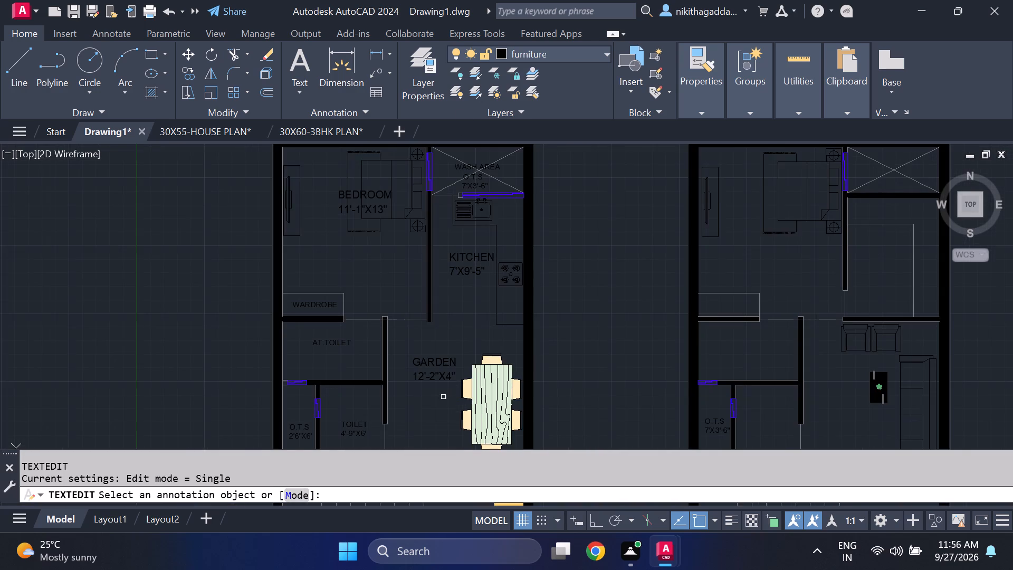
middle_click_drag(443, 397, 425, 358)
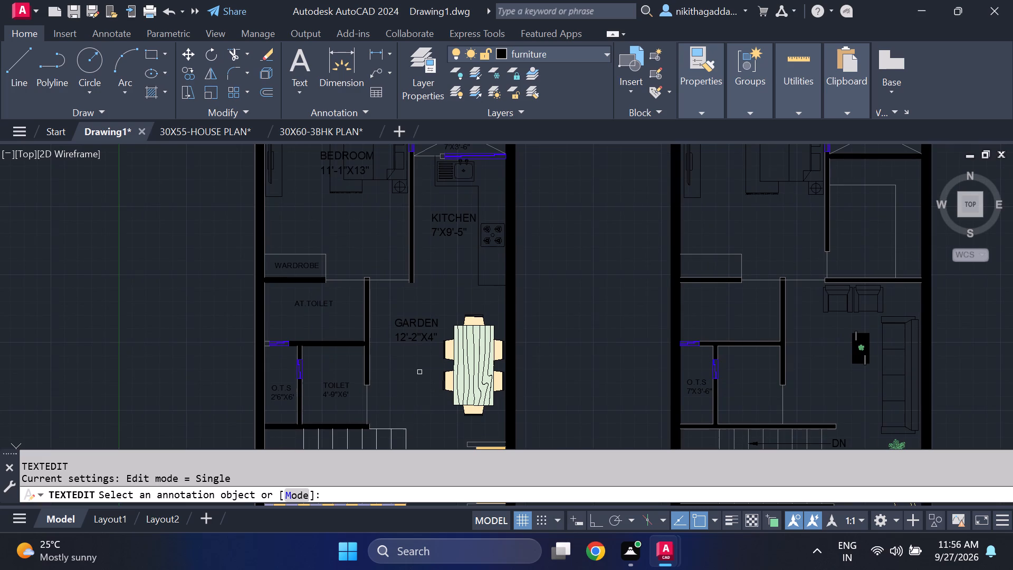
middle_click_drag(419, 372, 412, 332)
scroll(412, 335, "down", 1)
scroll(414, 334, "up", 1)
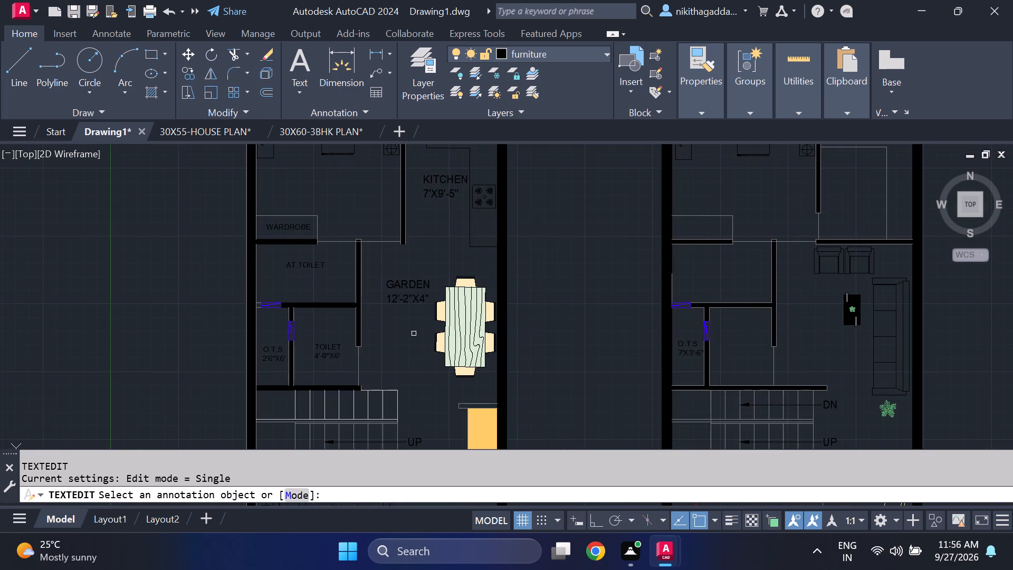
scroll(415, 286, "up", 2)
left_click(415, 286)
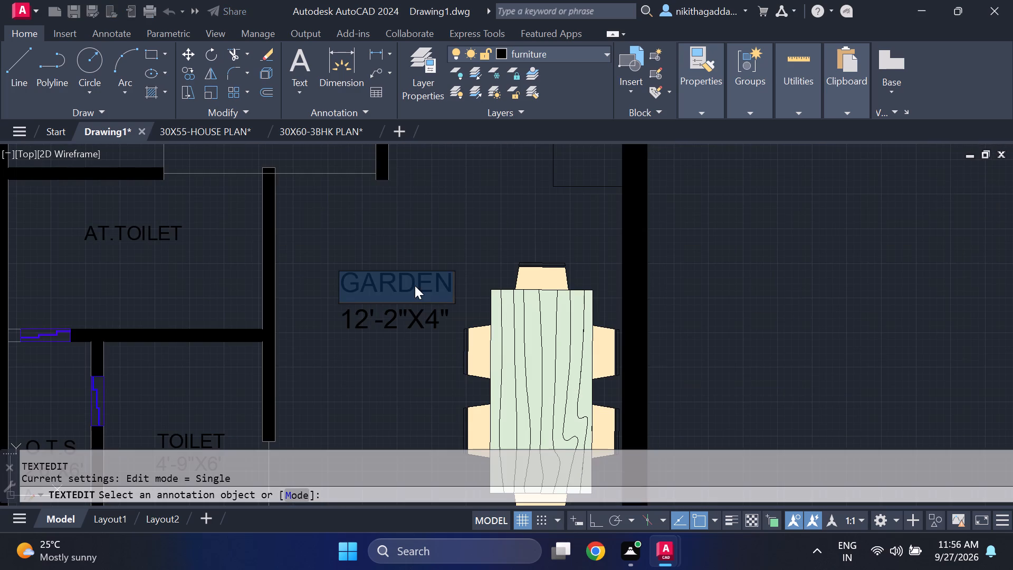
key("Delete")
type("DINING")
key("Return")
key("Return")
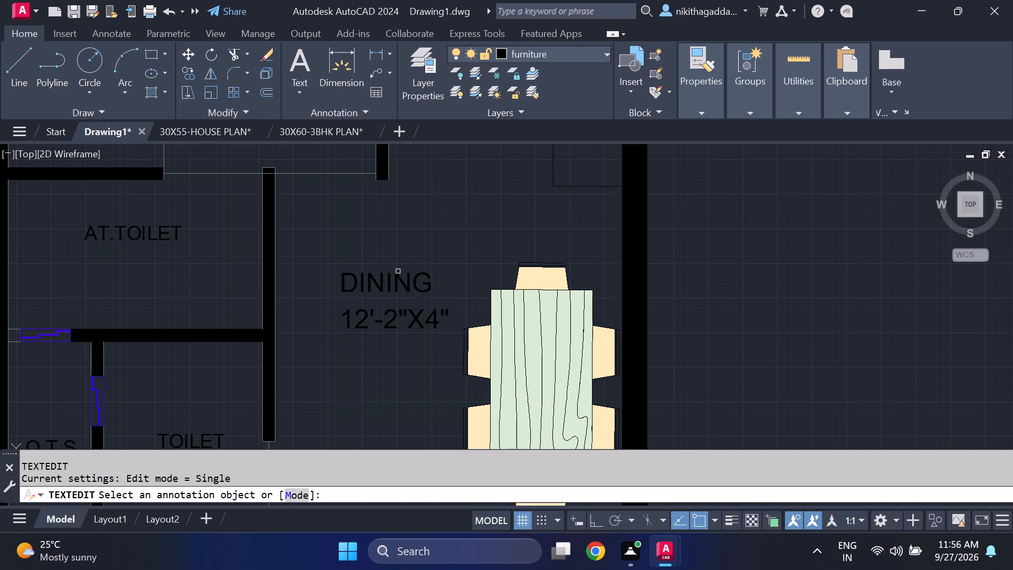
Change the dimension text under DINING in the first plan to 10'-5"X11'-4".
scroll(279, 243, "up", 1)
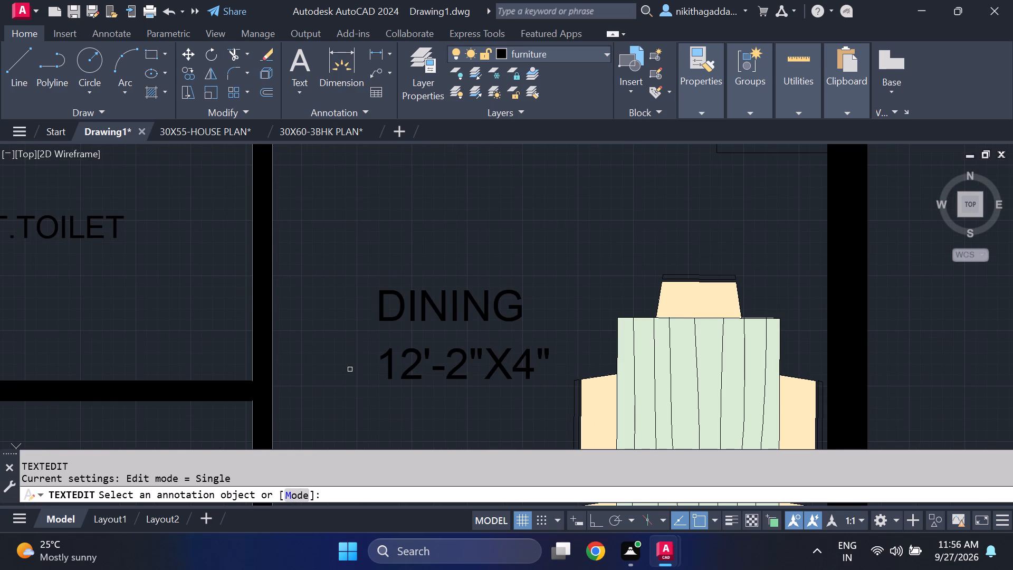
left_click(388, 368)
left_click(417, 368)
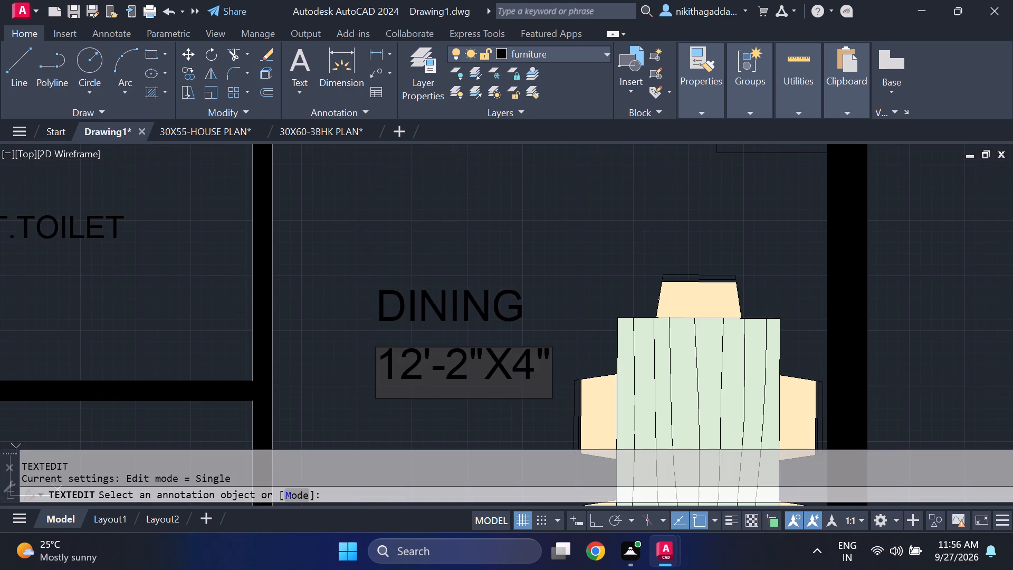
key("BackSpace")
key("0")
left_click(431, 364)
type("-5")
key("shift+quotedbl")
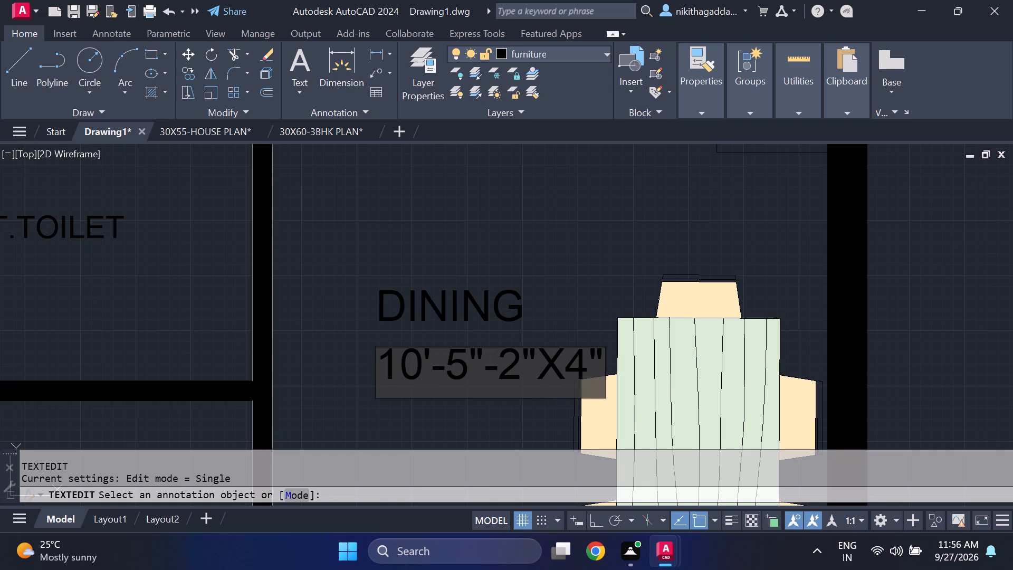
left_click(538, 363)
key("BackSpace")
key("BackSpace")
key("BackSpace")
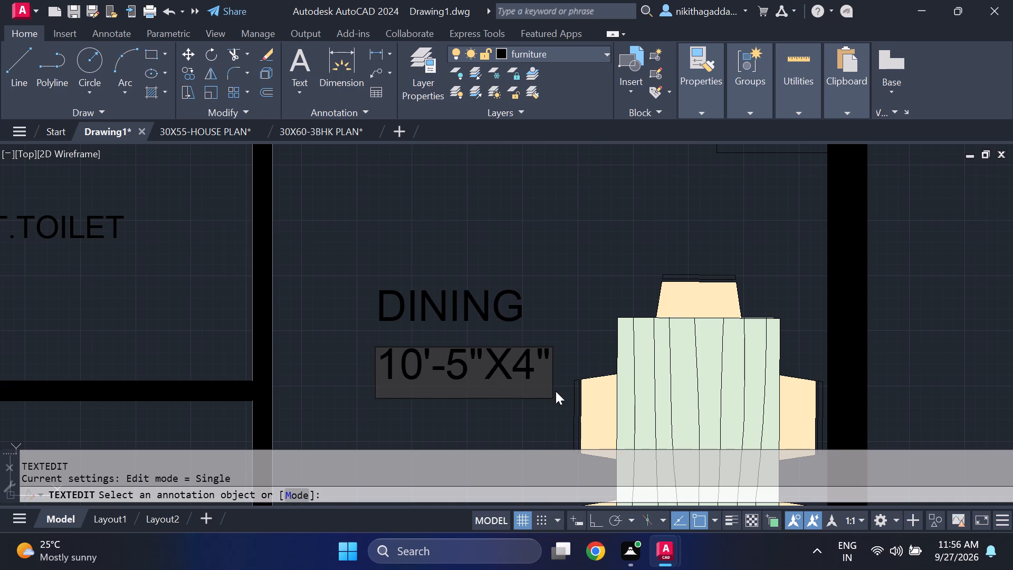
left_click(512, 365)
type("11")
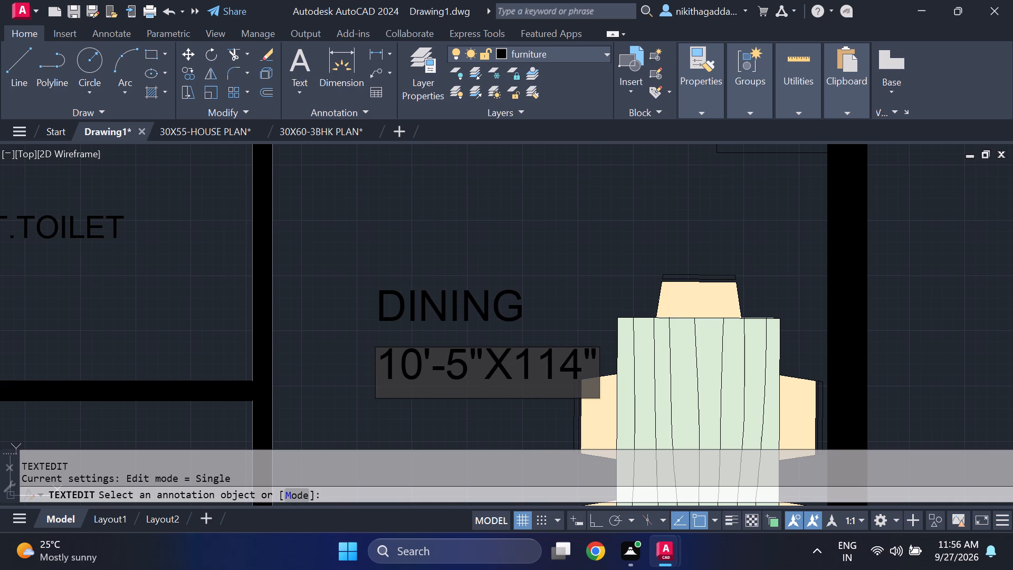
key("apostrophe")
key("minus")
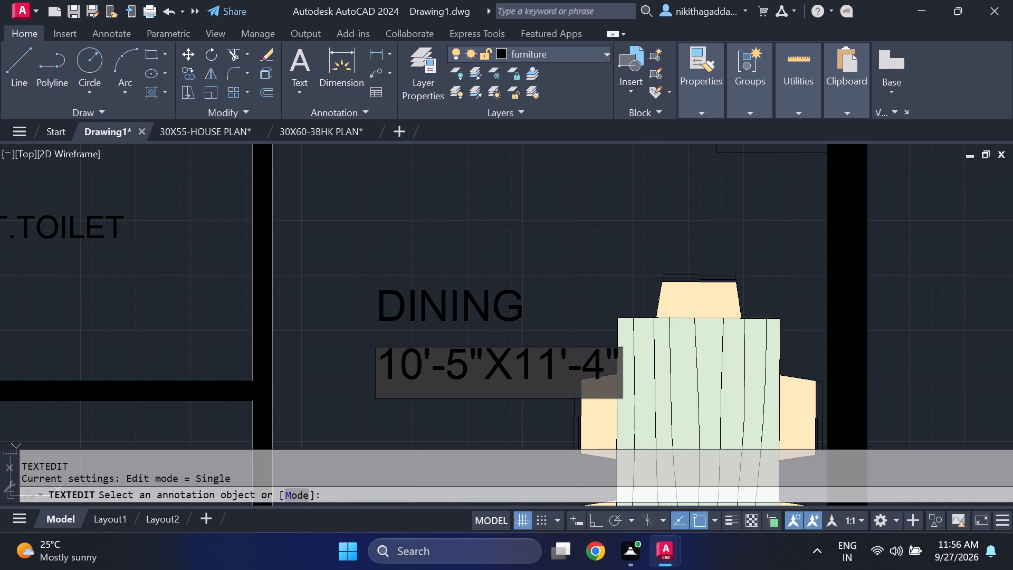
key("Return")
Move the DINING dimension text slightly left so it sits centred under its name, clear of the dining table.
left_click(525, 342)
left_click(429, 415)
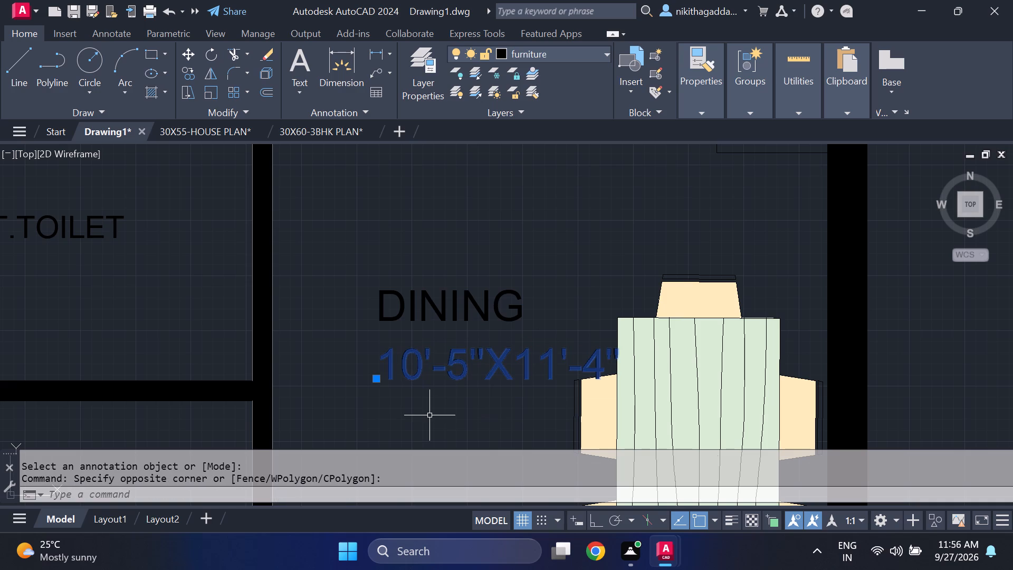
key("m")
key("Return")
left_click(386, 388)
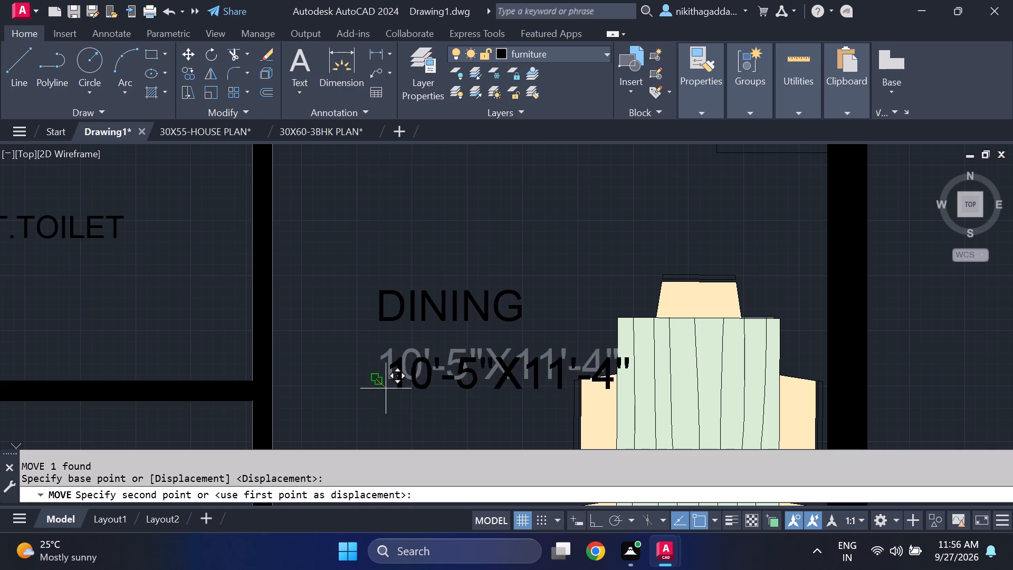
left_click(343, 378)
Copy the O.T.S dimension text 2'6"X6' in the first plan to just below the AT.TOILET name.
scroll(356, 385, "down", 2)
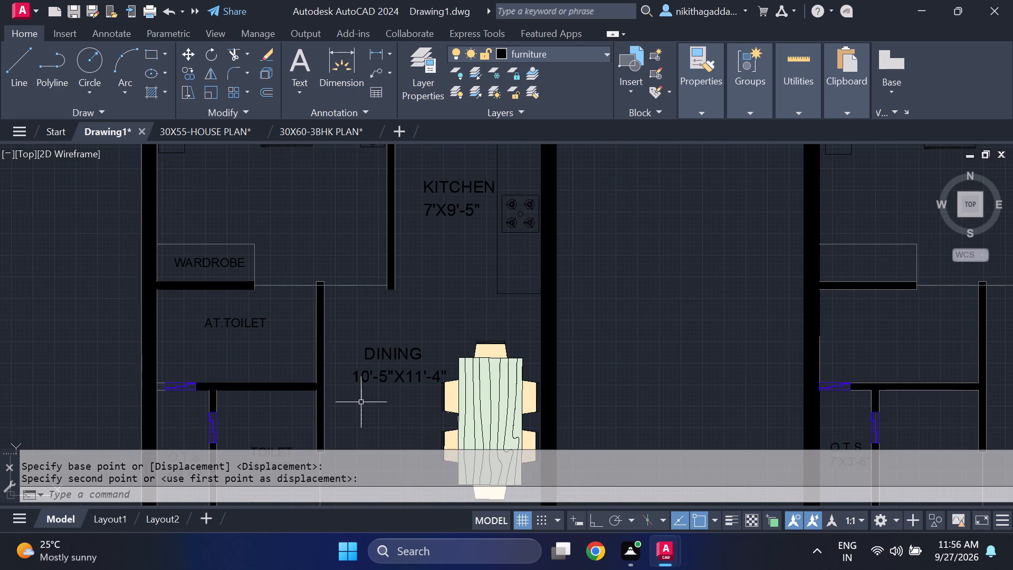
middle_click_drag(277, 322, 271, 233)
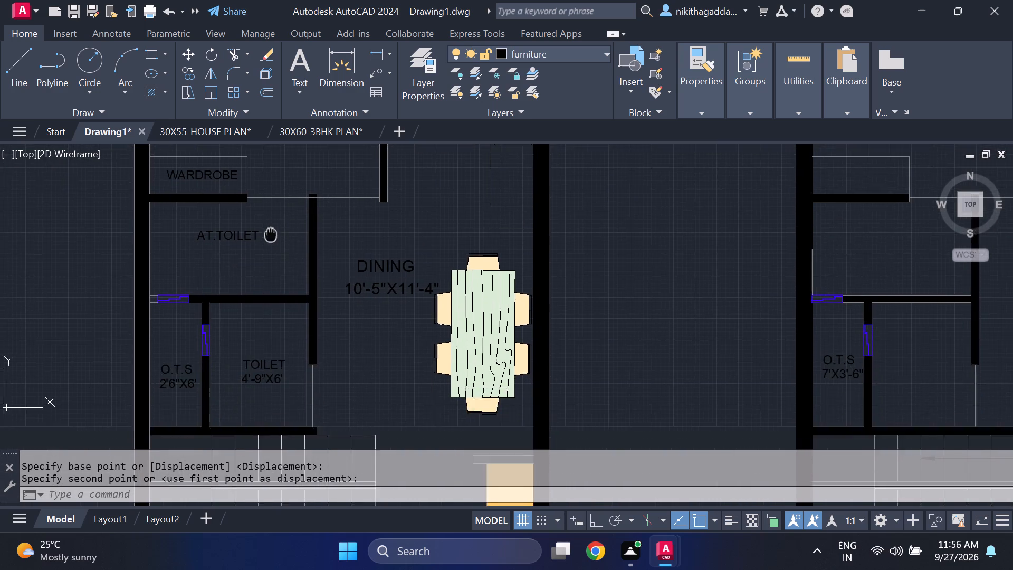
middle_click_drag(271, 233, 273, 379)
scroll(327, 286, "down", 2)
scroll(371, 244, "up", 3)
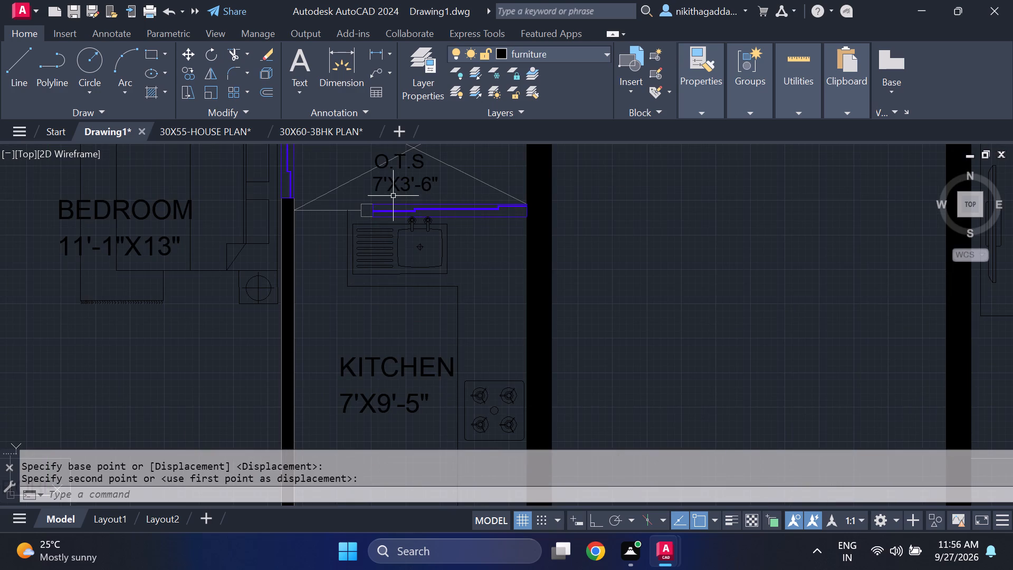
scroll(368, 313, "down", 2)
middle_click_drag(358, 360, 394, 242)
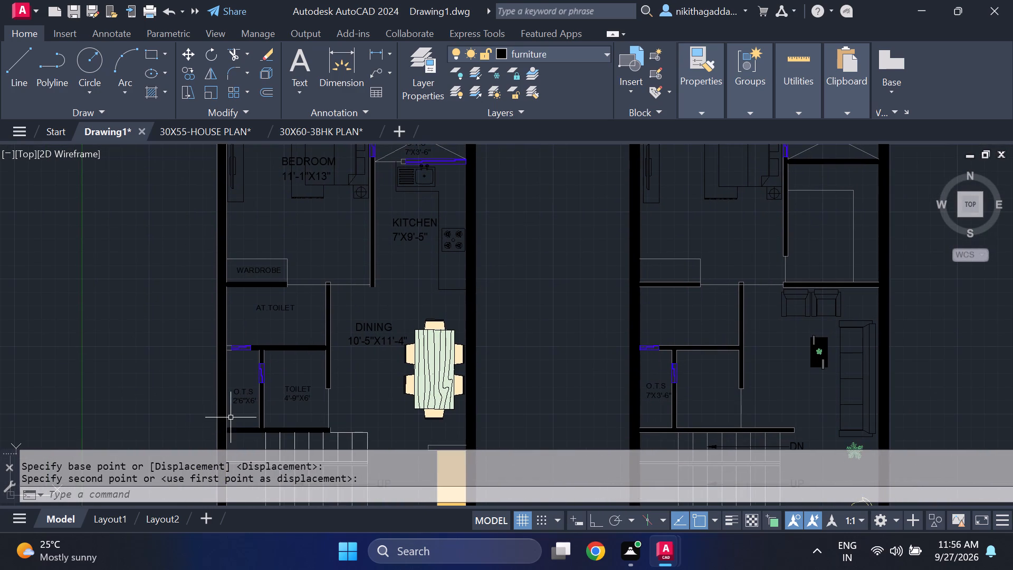
left_click(246, 403)
type("CO")
key("Return")
left_click(236, 411)
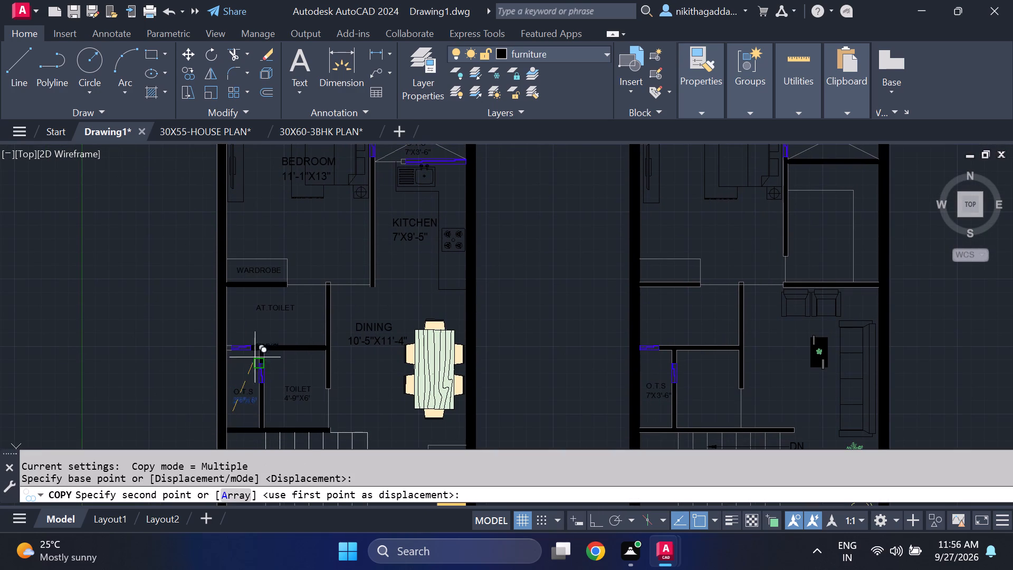
scroll(263, 334, "up", 2)
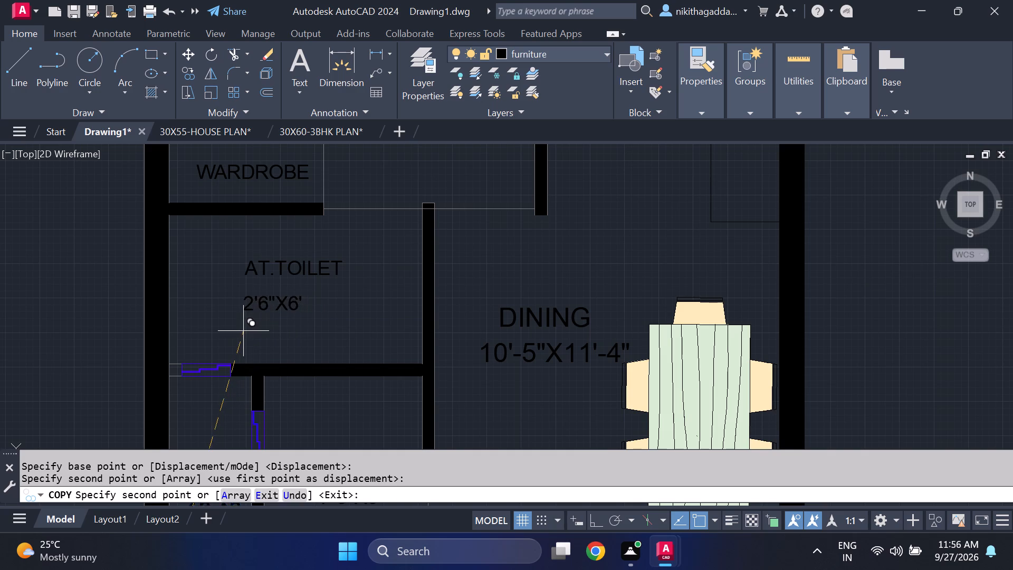
left_click(243, 331)
key("Escape")
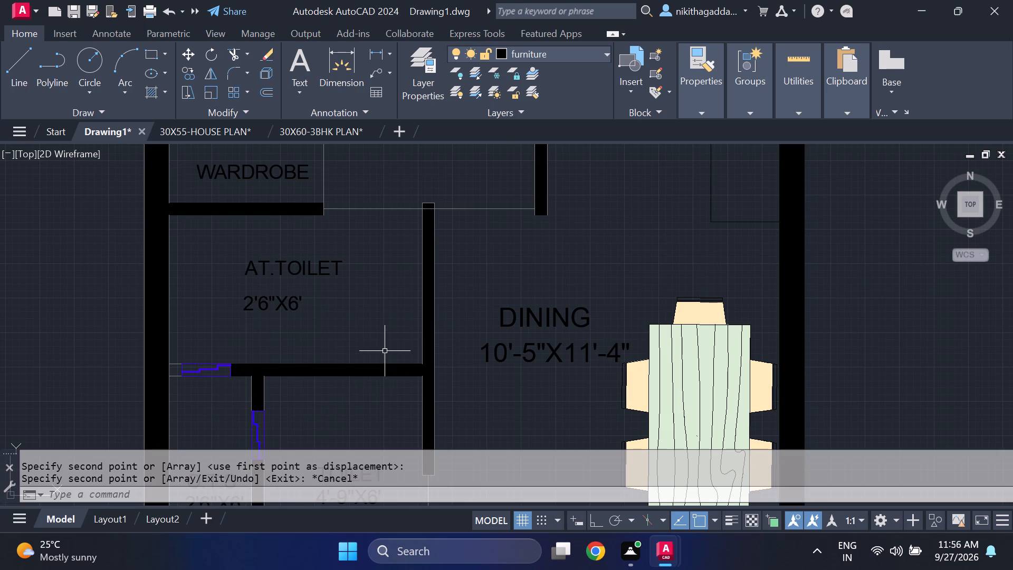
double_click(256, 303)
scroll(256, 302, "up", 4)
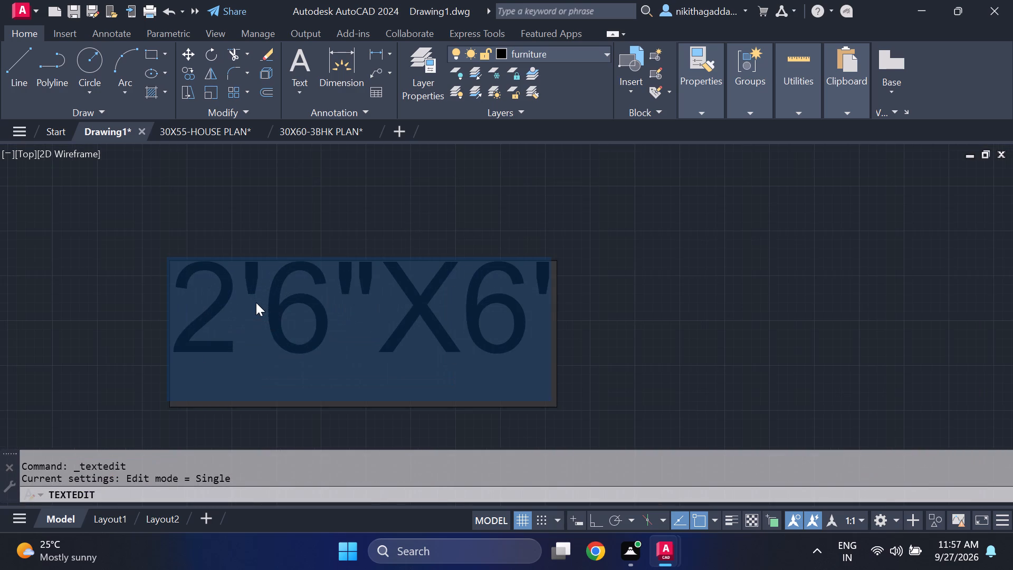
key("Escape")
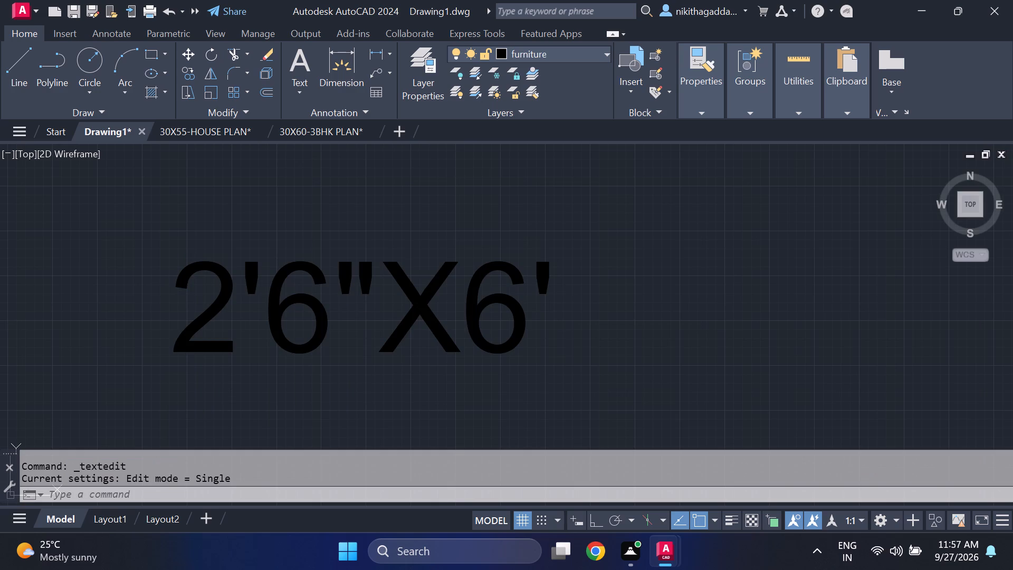
Change the copied dimension text under AT.TOILET in the first plan to 7'-8"X4'-6".
scroll(198, 217, "down", 3)
double_click(221, 248)
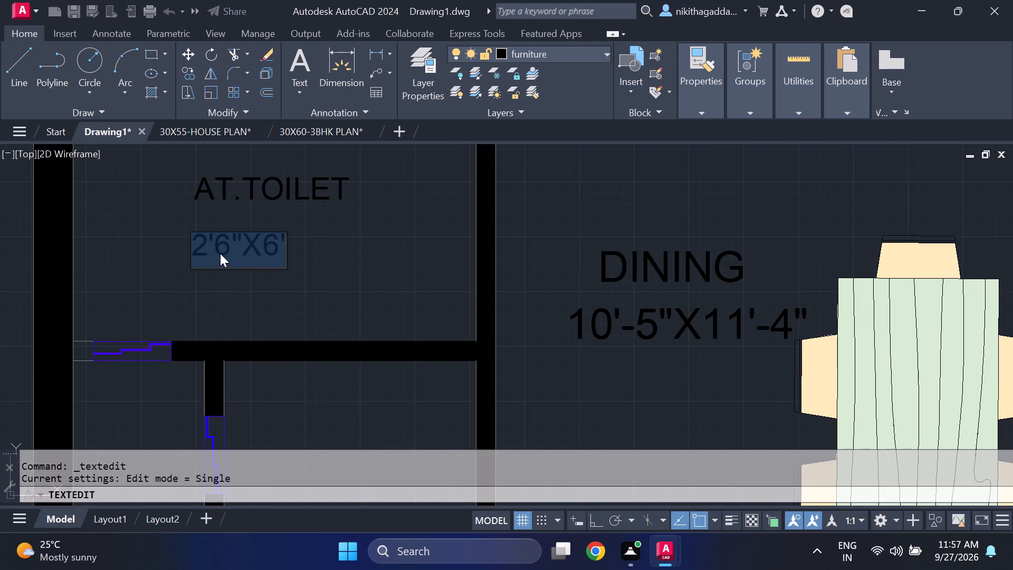
left_click(204, 243)
key("BackSpace")
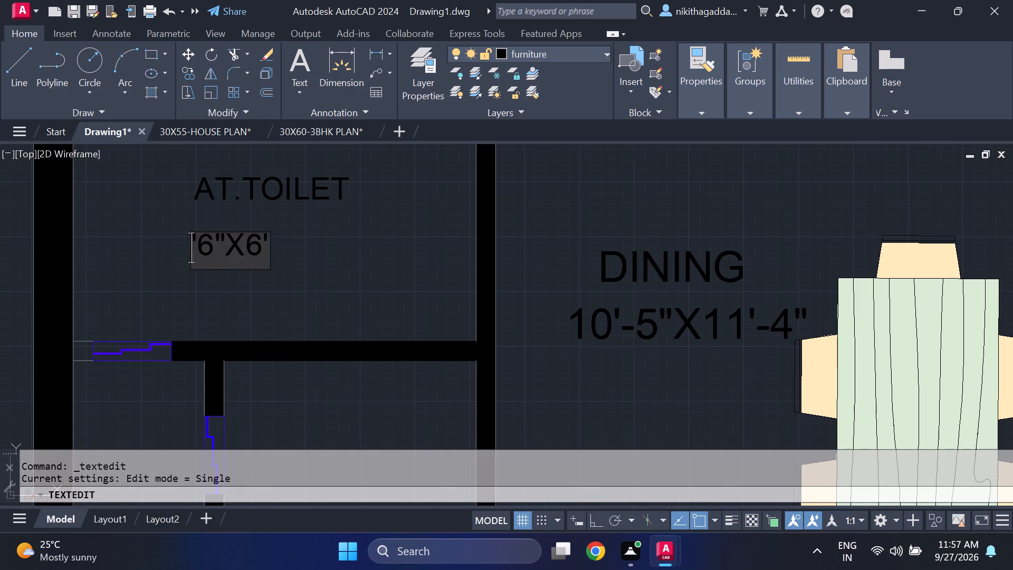
key("7")
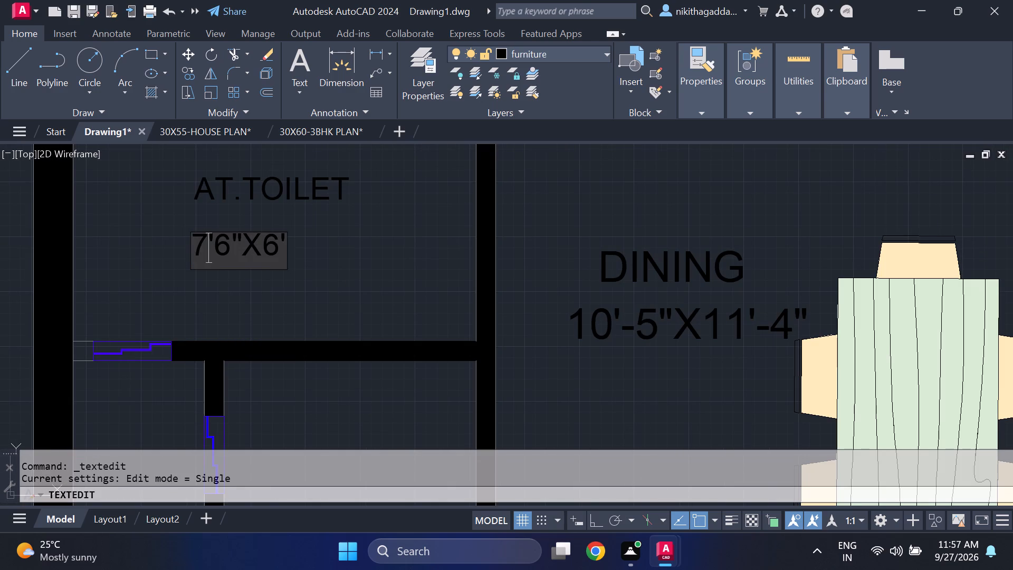
left_click(214, 243)
key("minus")
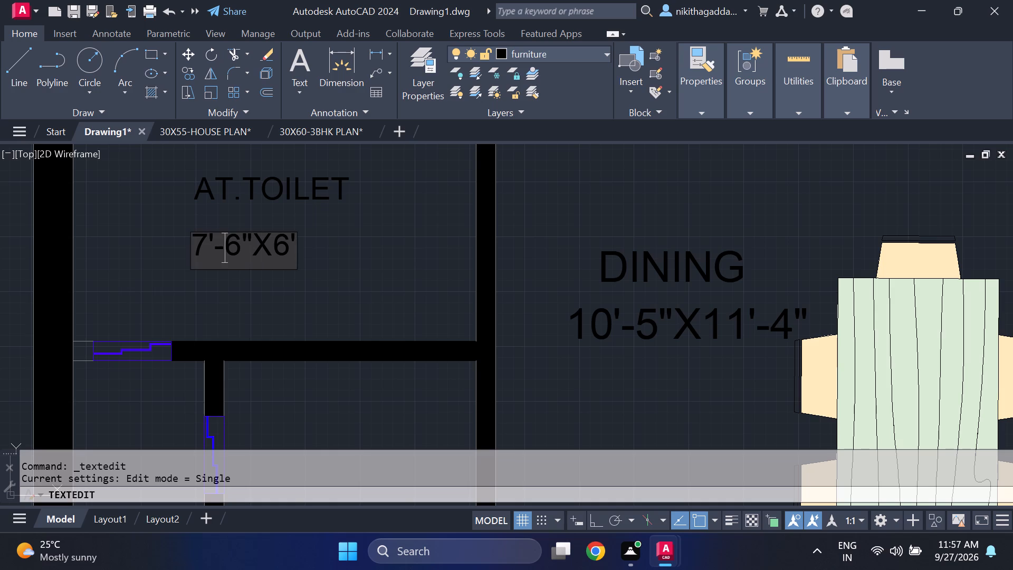
key("8")
key("shift+quotedbl")
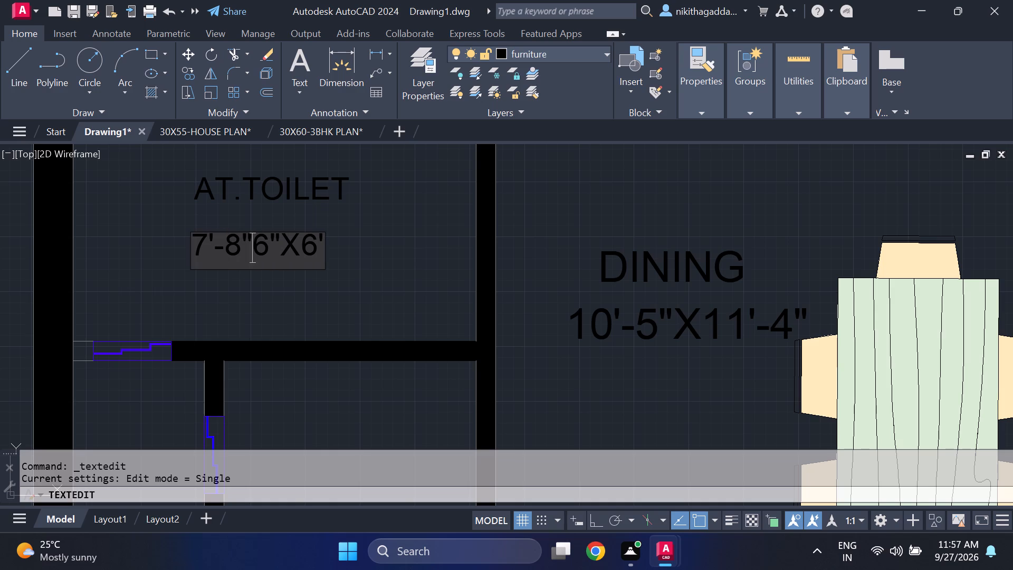
key("x")
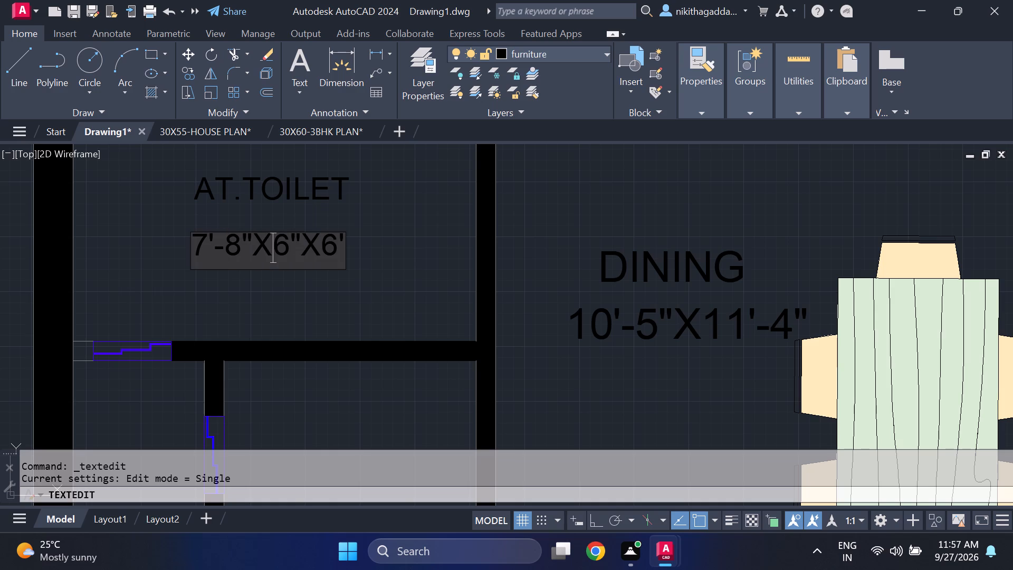
type("4'")
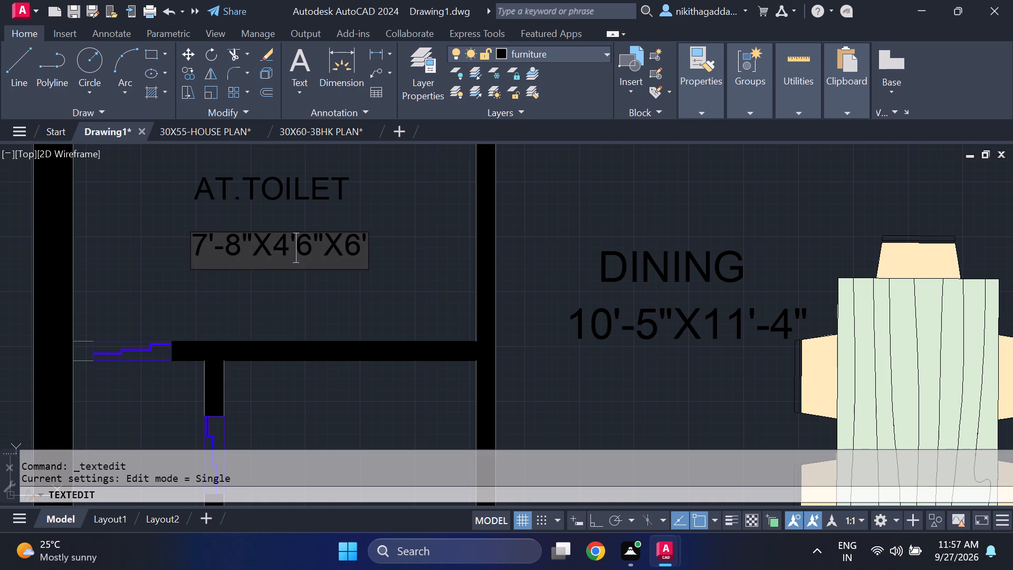
type("-6")
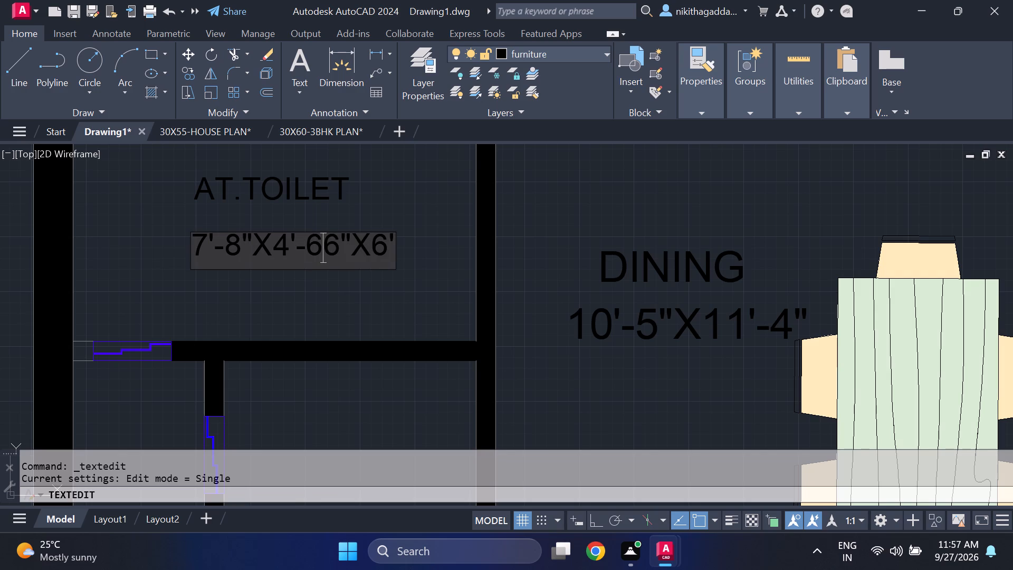
key("shift+quotedbl")
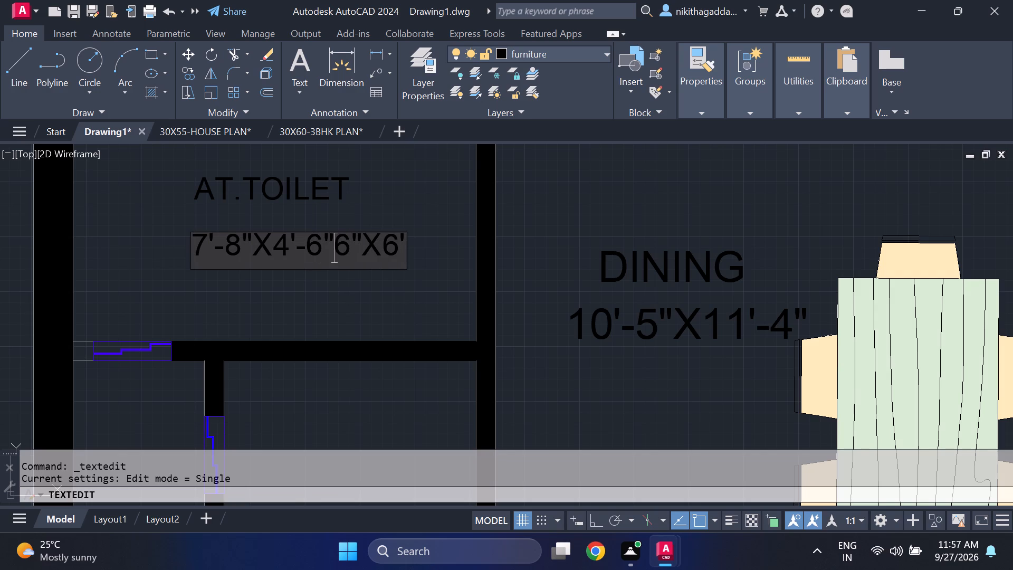
left_click(405, 238)
key("BackSpace")
key("BackSpace")
key("BackSpace")
key("BackSpace")
key("BackSpace")
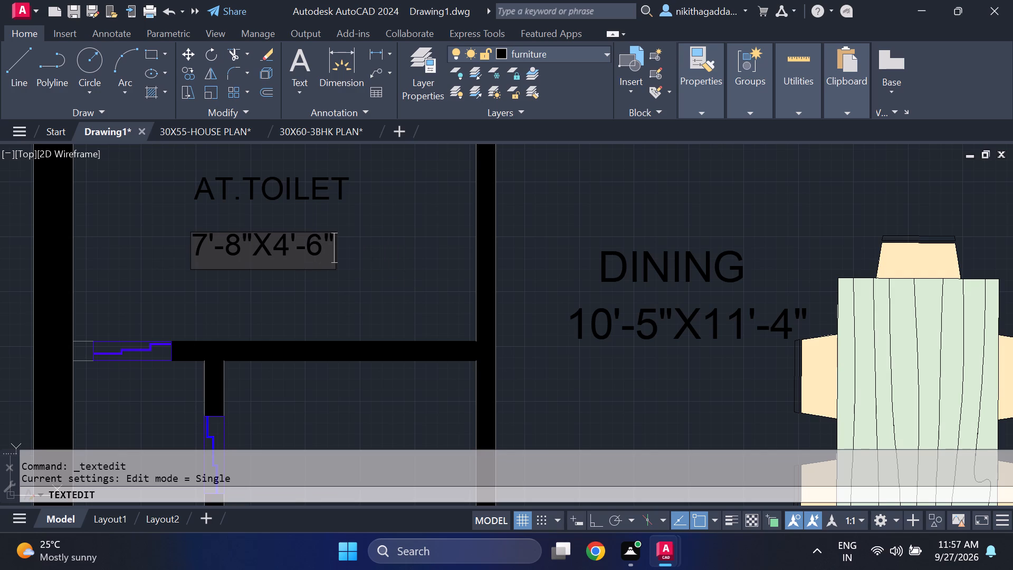
key("Return")
Move the AT.TOILET dimension text up and slightly right so it sits closely centred under its name.
left_click(355, 221)
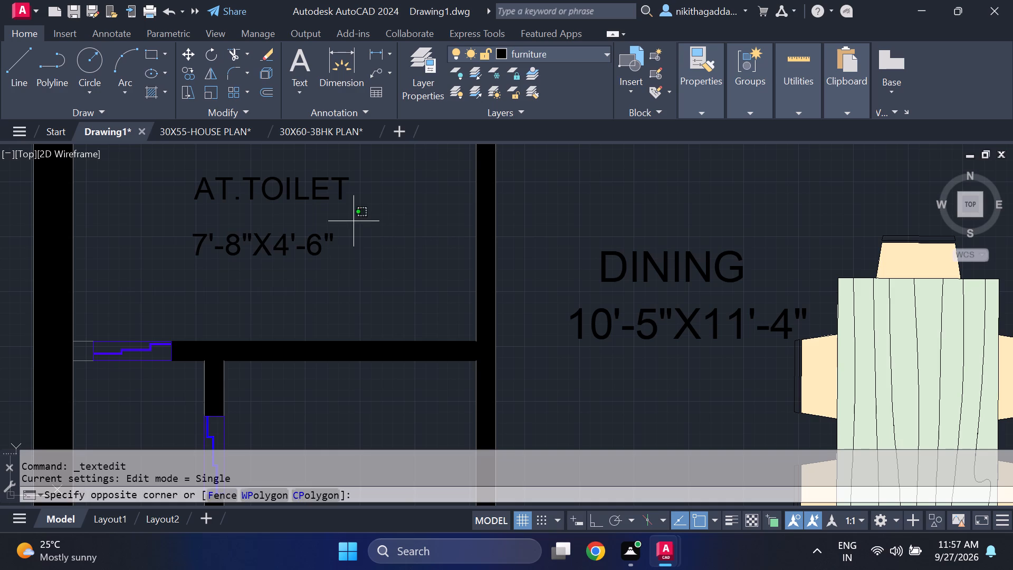
left_click(295, 265)
key("m")
key("Return")
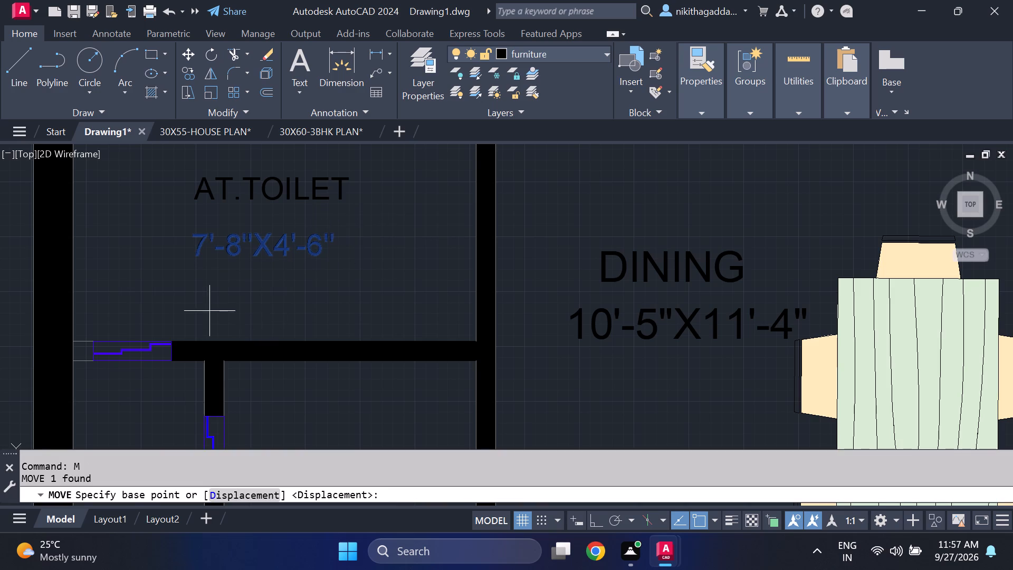
left_click(192, 252)
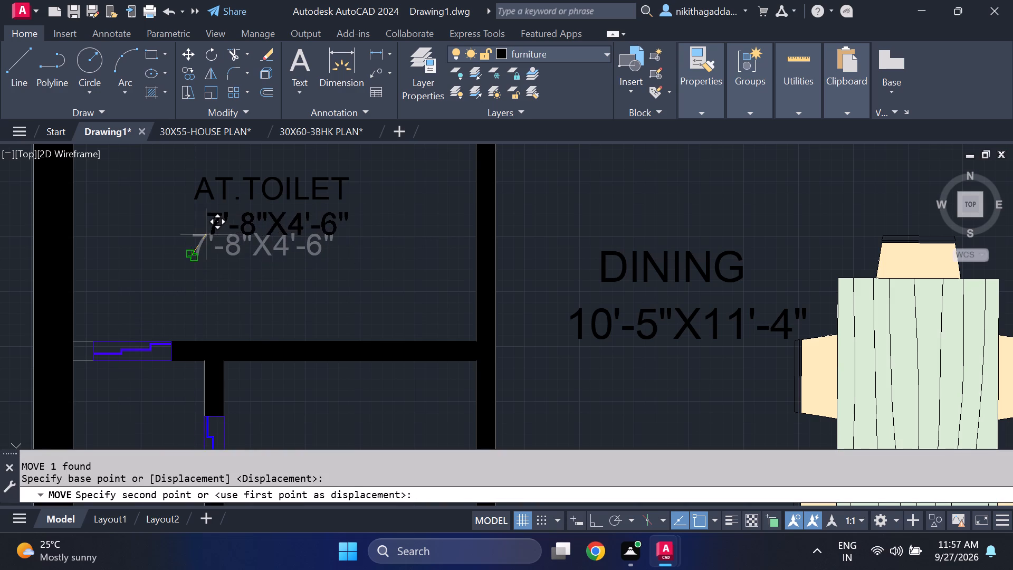
scroll(206, 235, "up", 2)
left_click(201, 237)
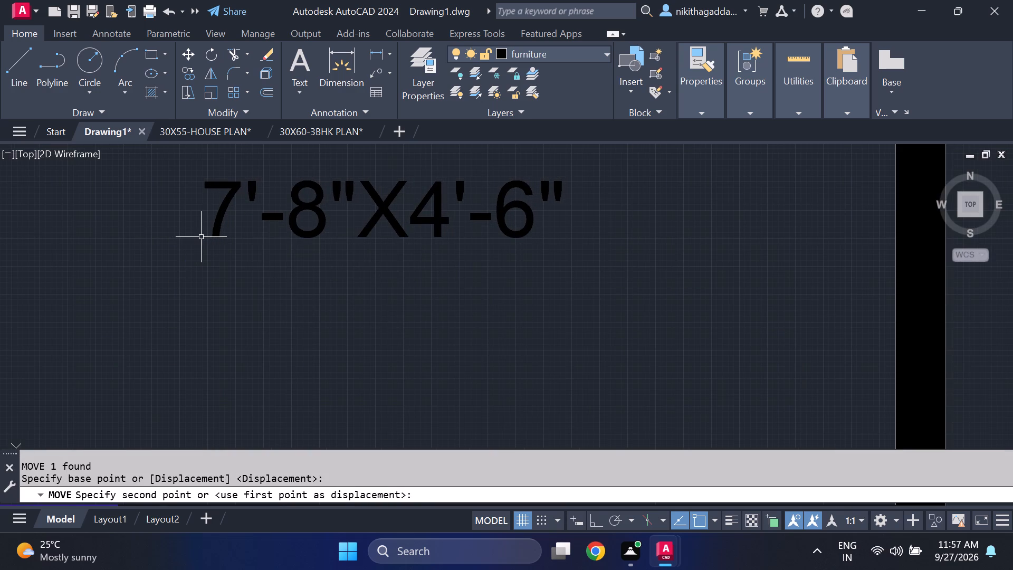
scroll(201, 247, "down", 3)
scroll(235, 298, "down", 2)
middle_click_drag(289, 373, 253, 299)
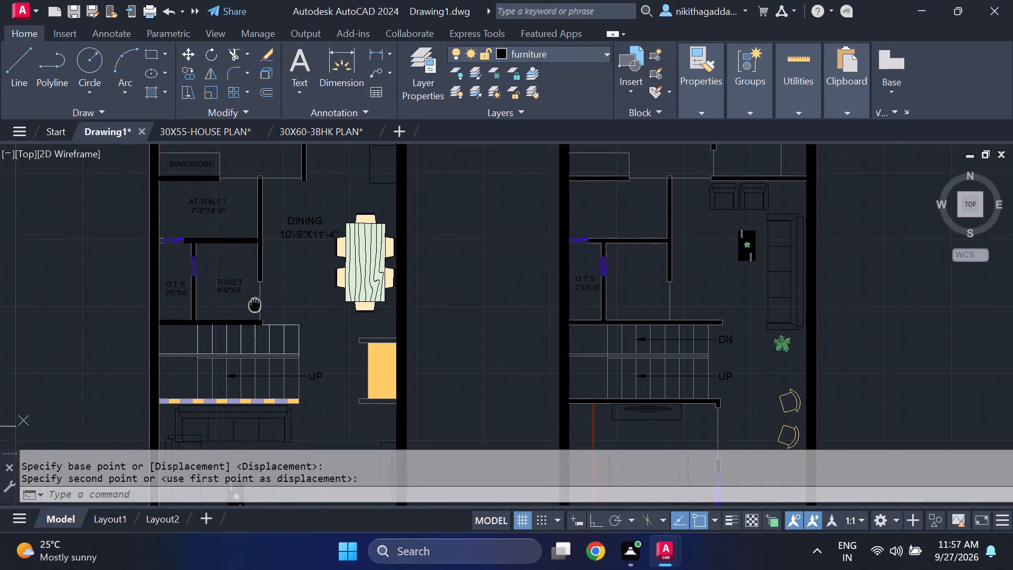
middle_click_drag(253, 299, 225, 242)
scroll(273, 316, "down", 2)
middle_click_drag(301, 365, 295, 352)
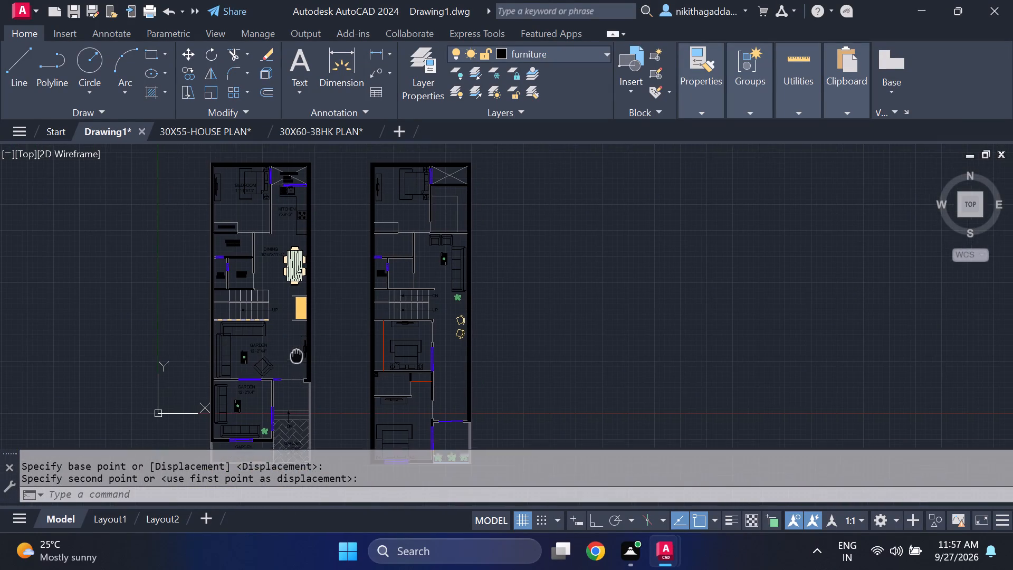
Change the GARDEN name in the first plan's lounge beside the staircase to LIVING ROOM.
middle_click_drag(295, 352, 295, 330)
scroll(289, 316, "up", 2)
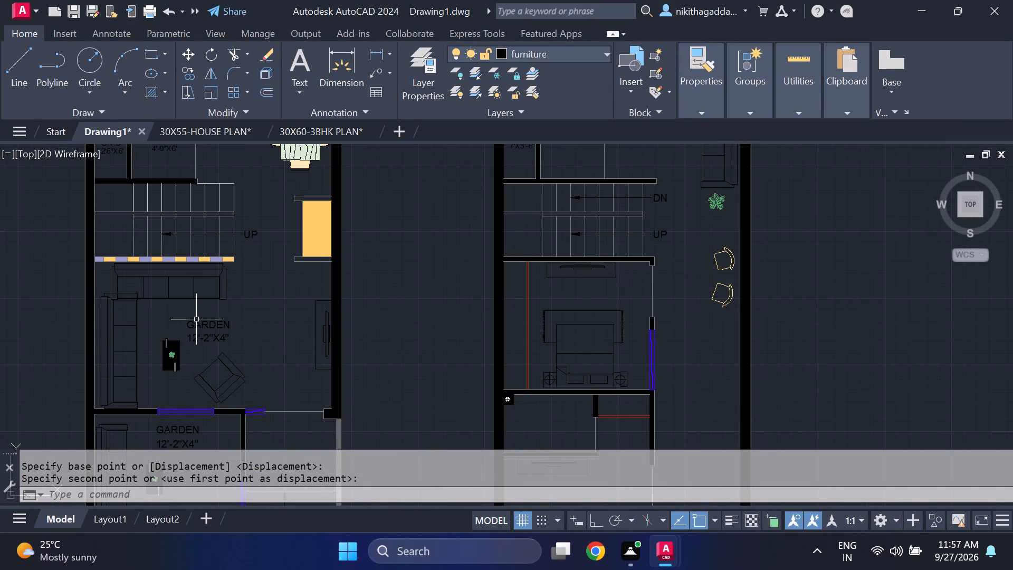
double_click(196, 327)
key("Delete")
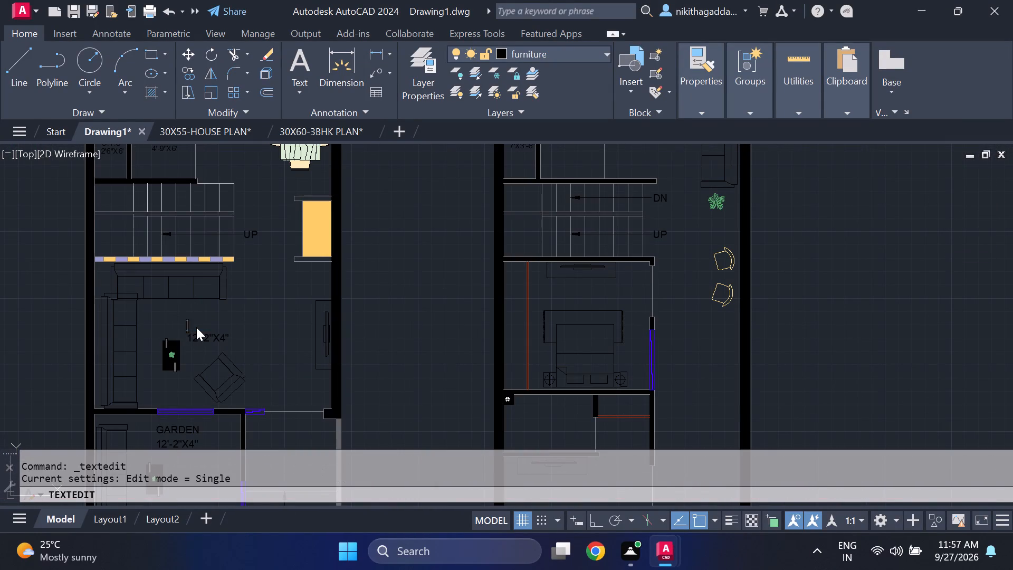
type("LIVING")
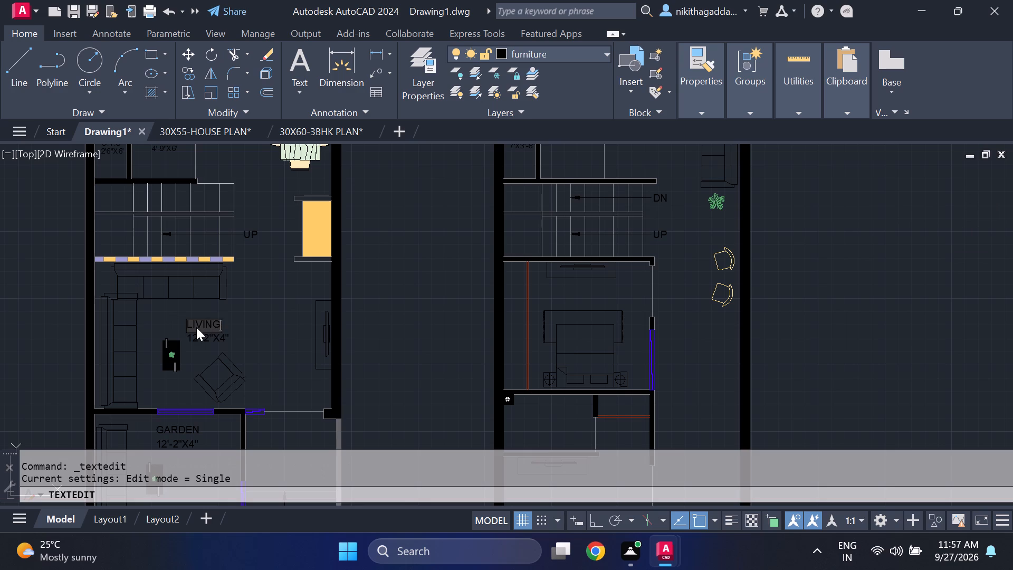
key("space")
type("ROOM")
key("Return")
Change the dimension text under LIVING ROOM in the first plan to 18'-6"X11'-6".
key("Return")
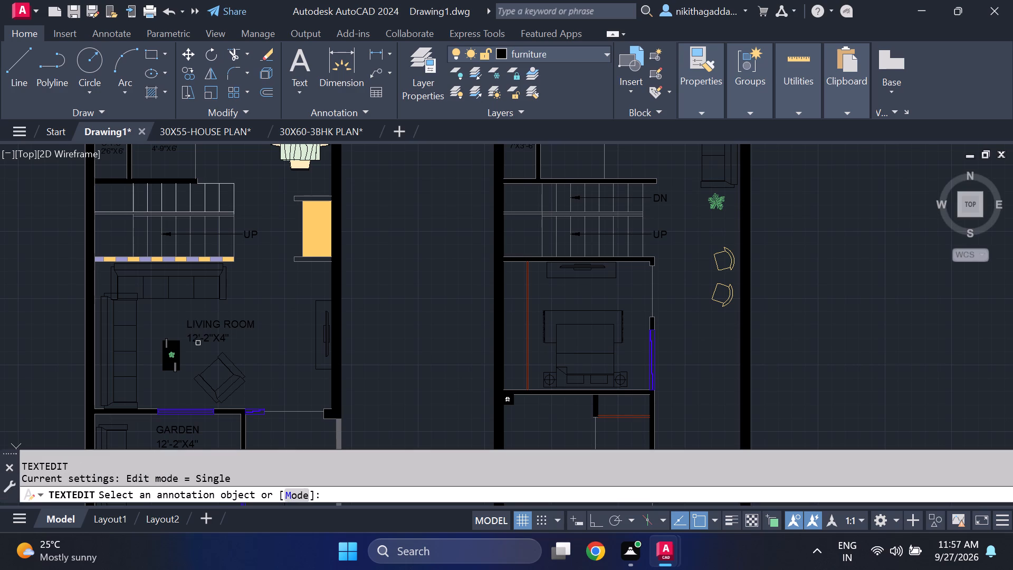
scroll(198, 346, "up", 2)
left_click(187, 336)
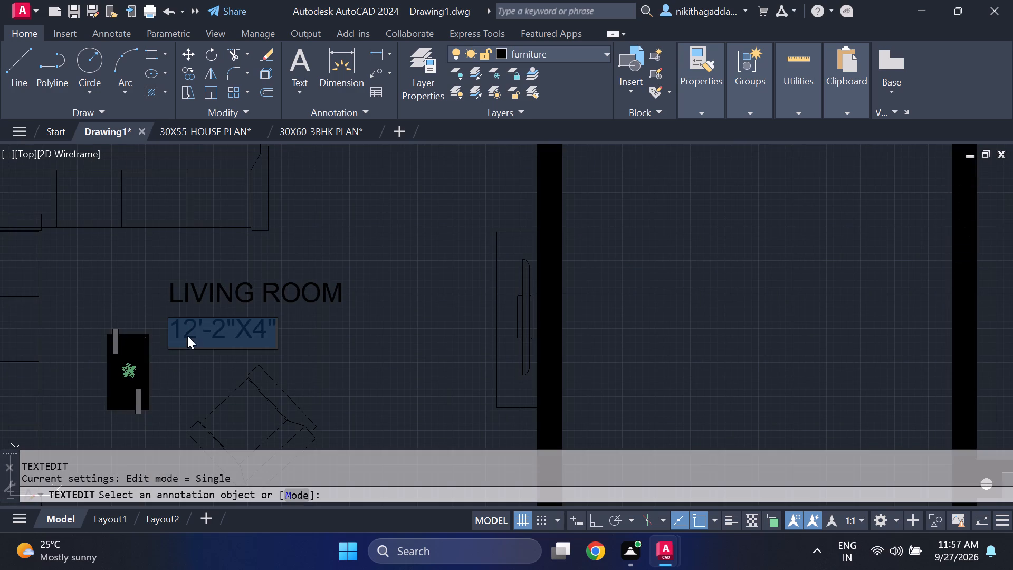
left_click(195, 332)
key("BackSpace")
key("8")
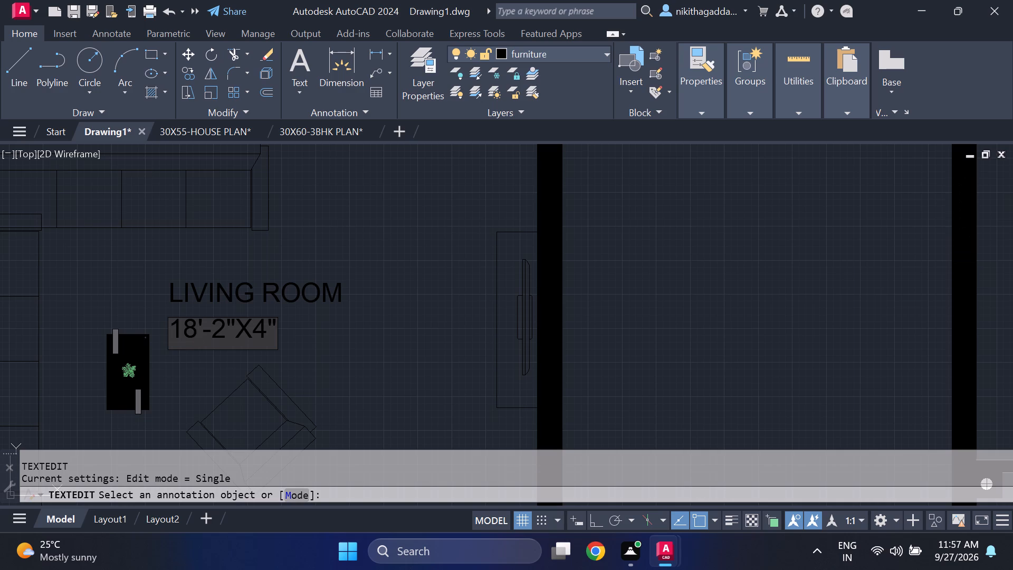
left_click(203, 324)
left_click(222, 331)
key("BackSpace")
key("6")
left_click(269, 332)
key("BackSpace")
type("11")
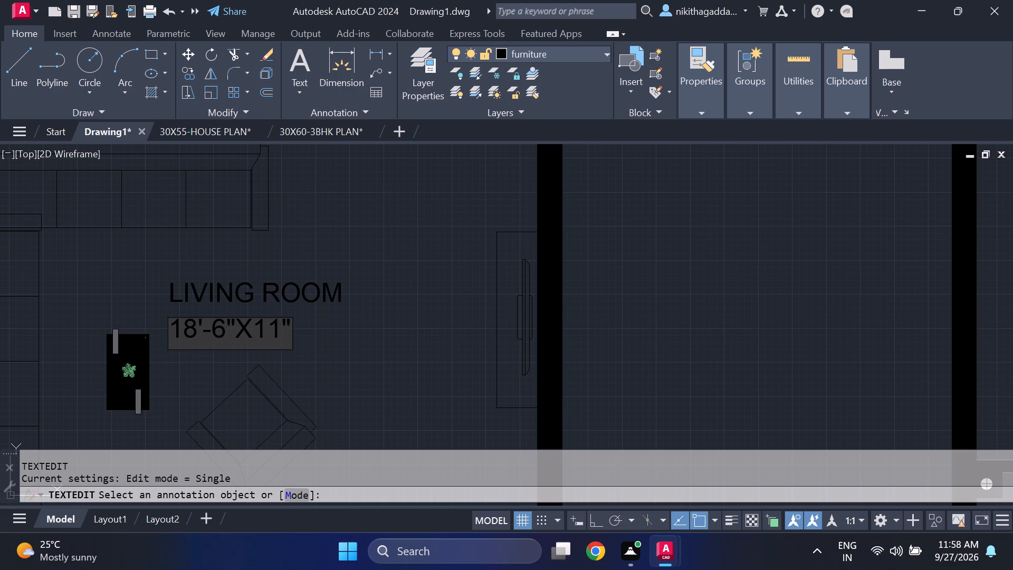
left_click(278, 324)
key("apostrophe")
key("minus")
key("6")
key("Return")
Change the GARDEN name in the first plan's furnished sofa room below the living room to DRAWING ROOM.
key("Return")
scroll(234, 368, "down", 3)
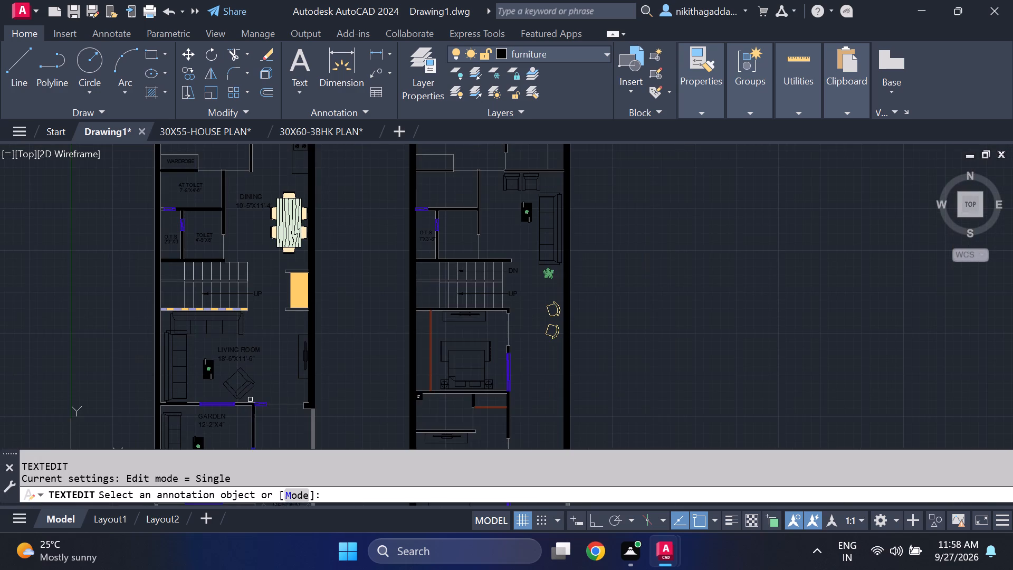
middle_click_drag(249, 399, 259, 294)
middle_click_drag(240, 384, 254, 302)
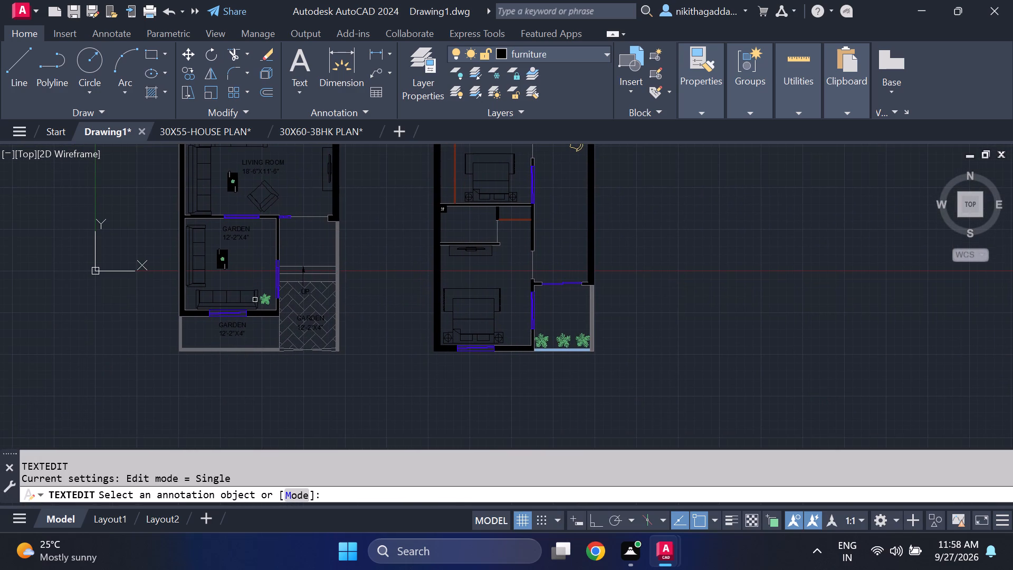
scroll(231, 216, "up", 3)
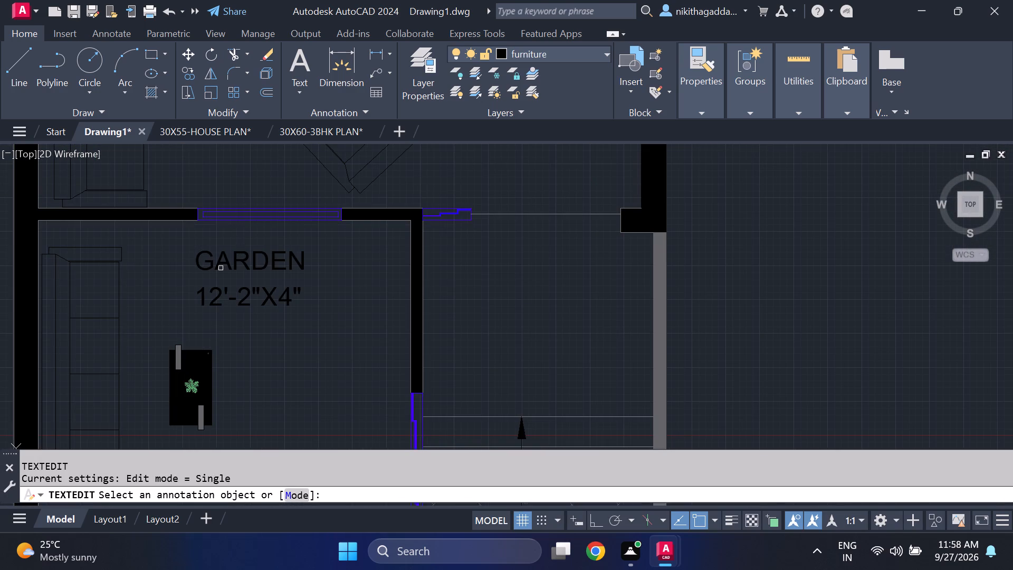
left_click(221, 266)
key("Delete")
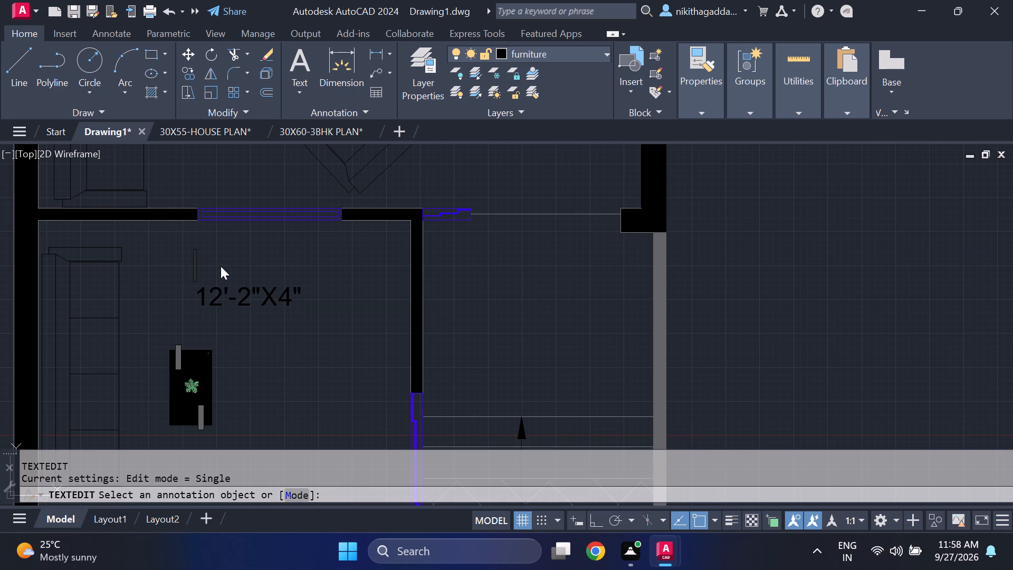
type("DRAWING ROOM")
key("Return")
Change the dimension text under DRAWING ROOM in the first plan to 11'-5"X11'-6".
key("Return")
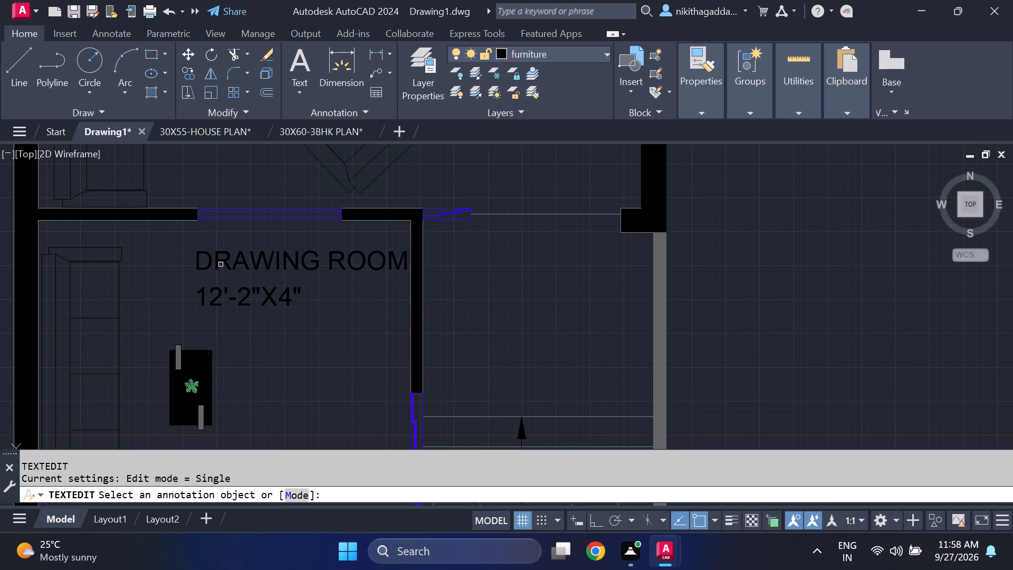
left_click(212, 297)
left_click(217, 300)
key("BackSpace")
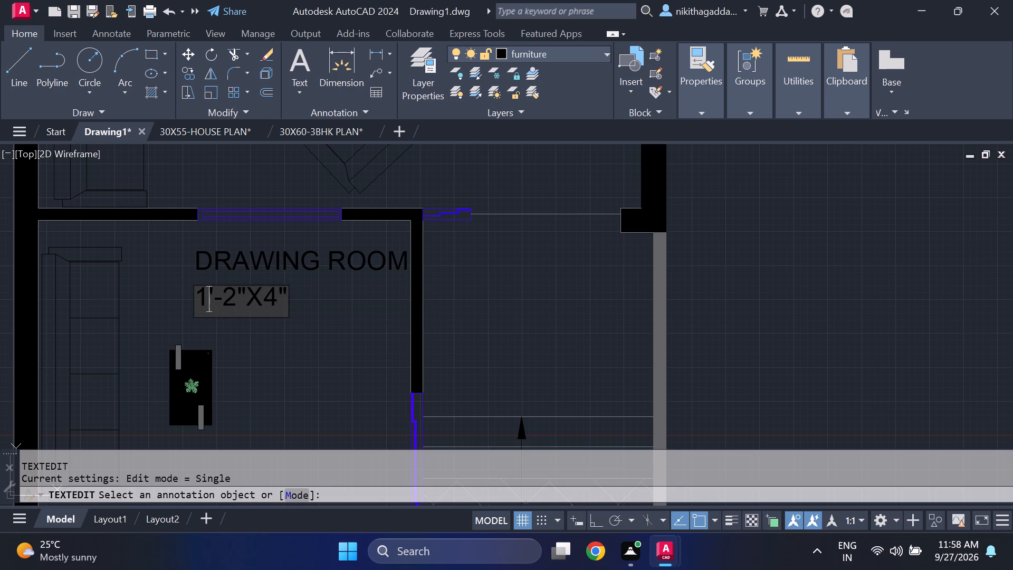
key("1")
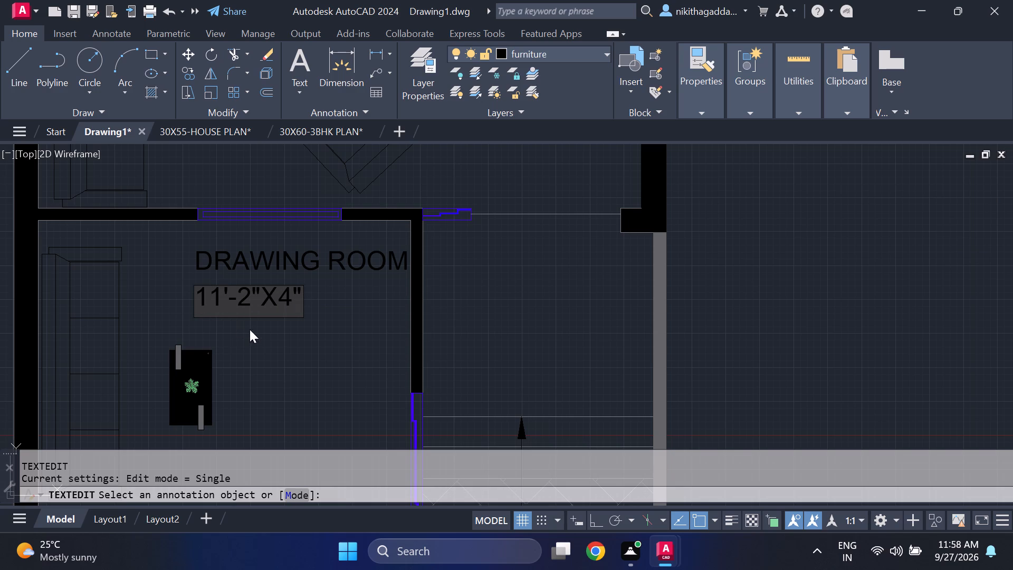
left_click(250, 301)
key("BackSpace")
key("5")
left_click(291, 299)
key("BackSpace")
type("11")
key("apostrophe")
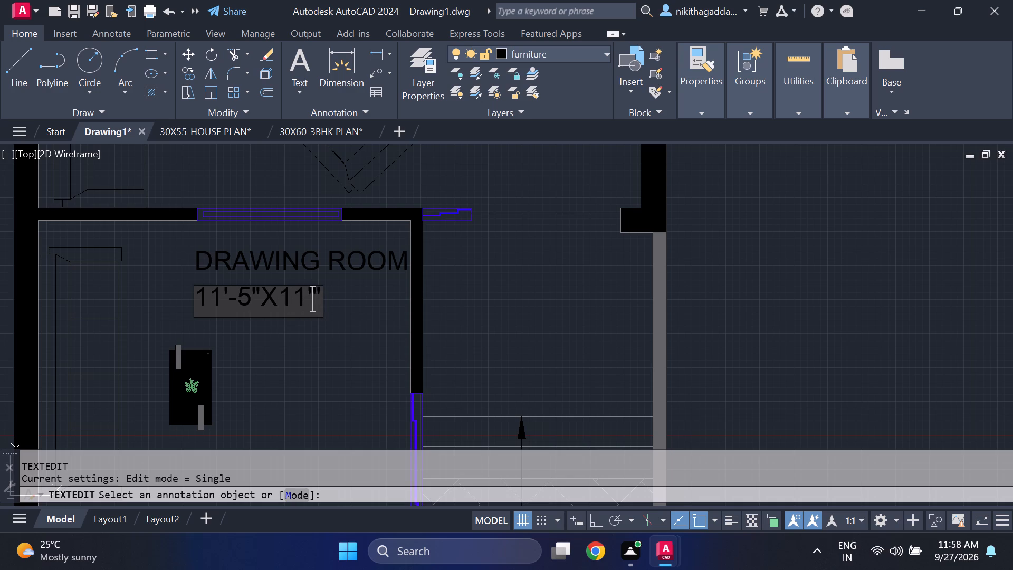
key("minus")
key("6")
key("Return")
Change the GARDEN name on the first plan's herringbone-paved area by the entrance steps to PARKING.
key("Return")
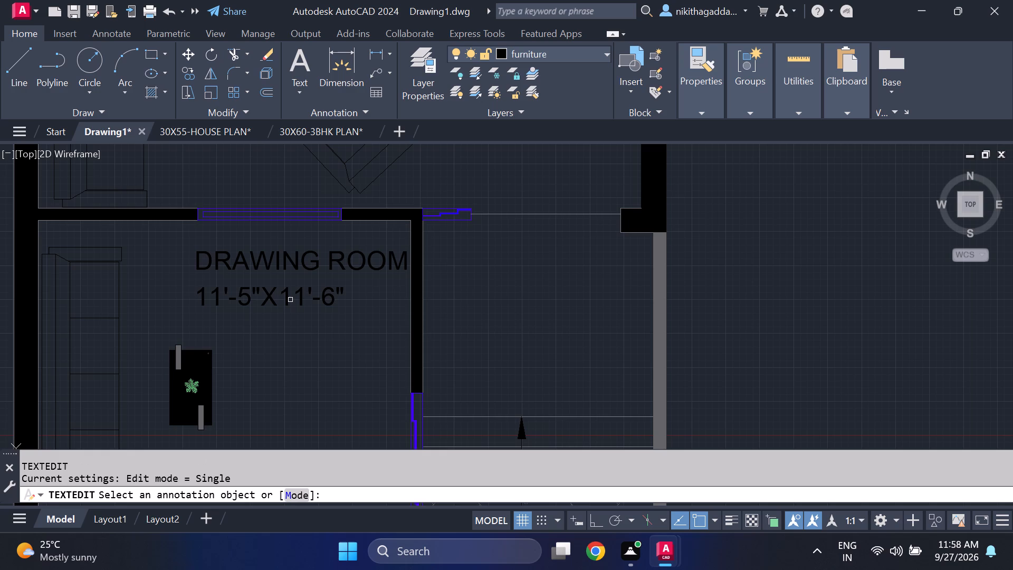
scroll(313, 380, "down", 4)
middle_click_drag(335, 411, 315, 389)
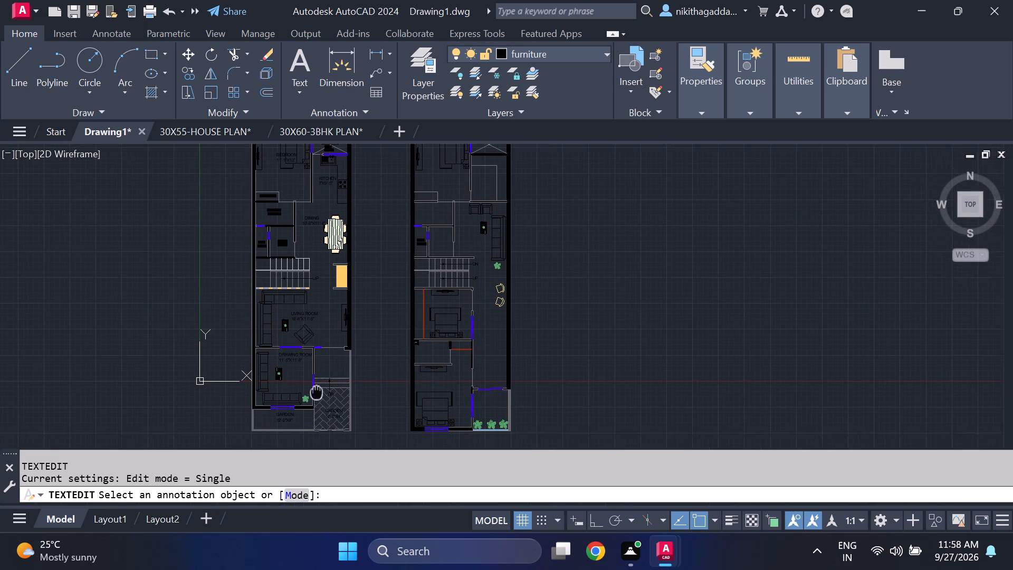
middle_click_drag(315, 389, 291, 339)
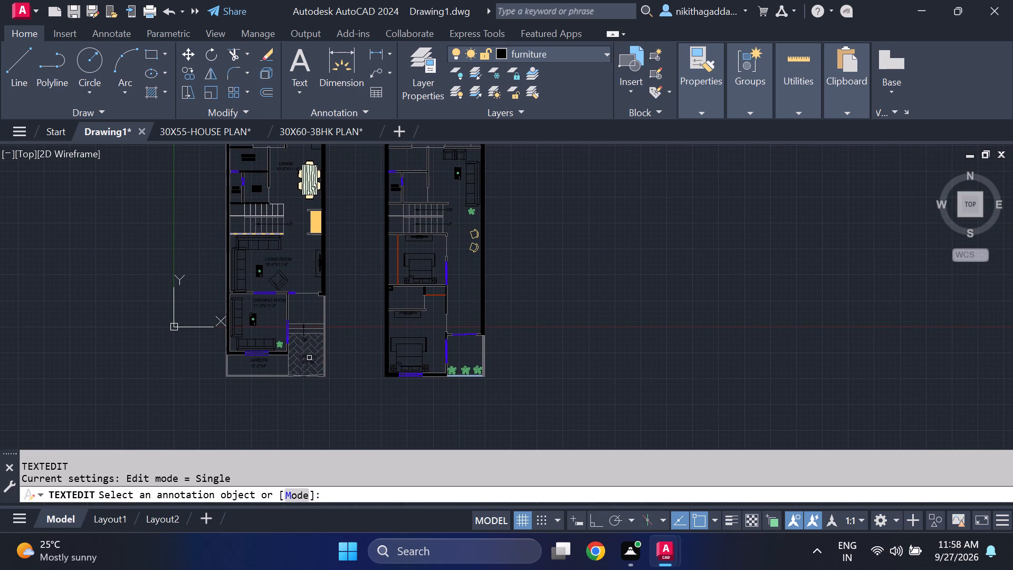
middle_click_drag(309, 358, 289, 312)
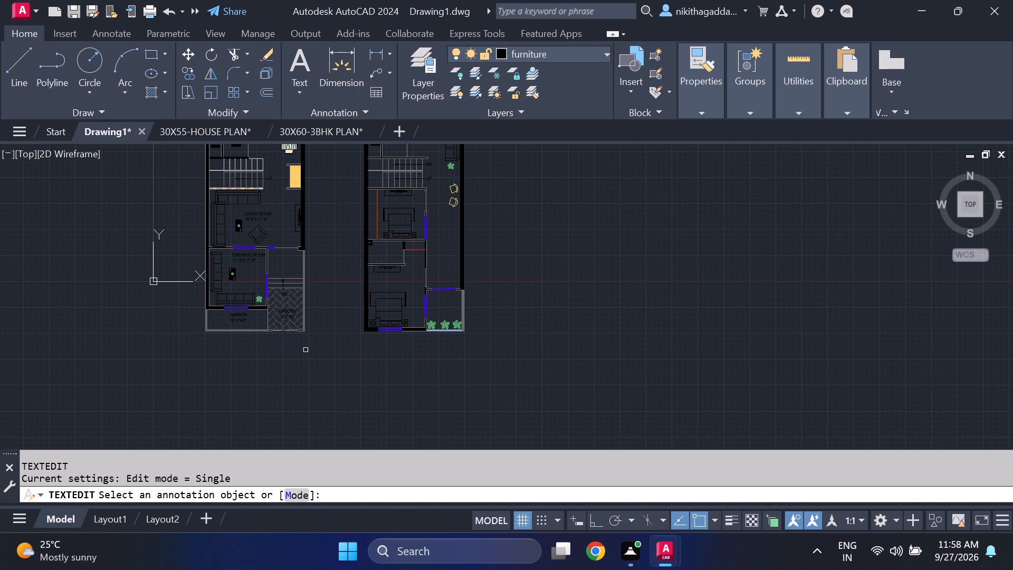
scroll(301, 341, "up", 3)
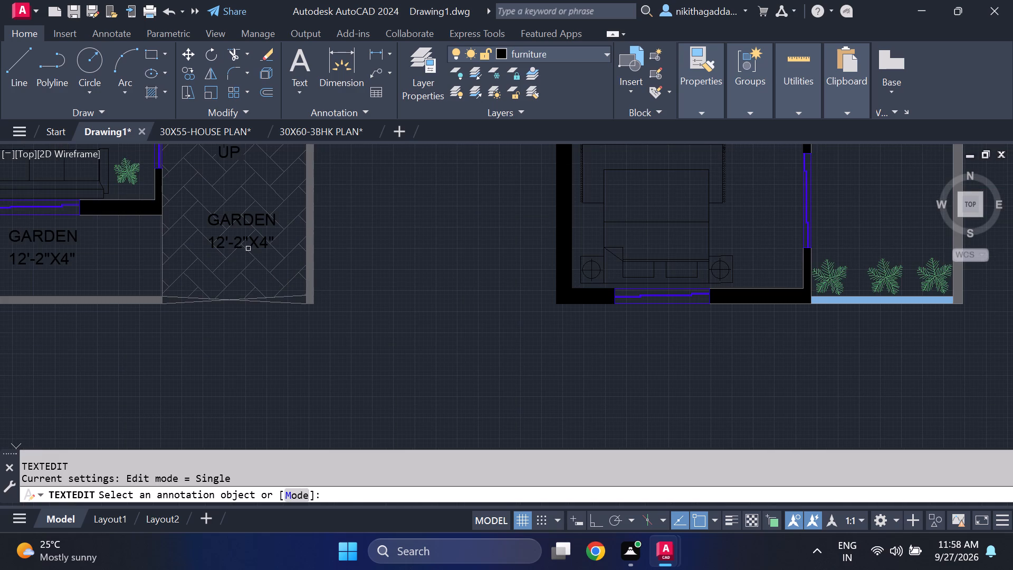
left_click(244, 221)
key("Delete")
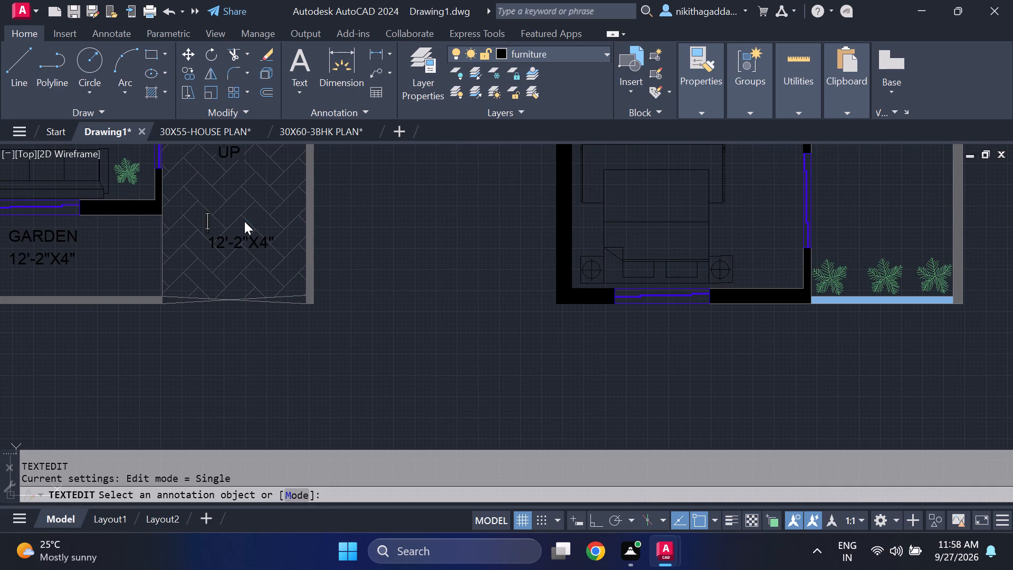
type("PARKING")
key("Return")
Change the dimension text under PARKING in the first plan to 7'X8'-4".
key("Return")
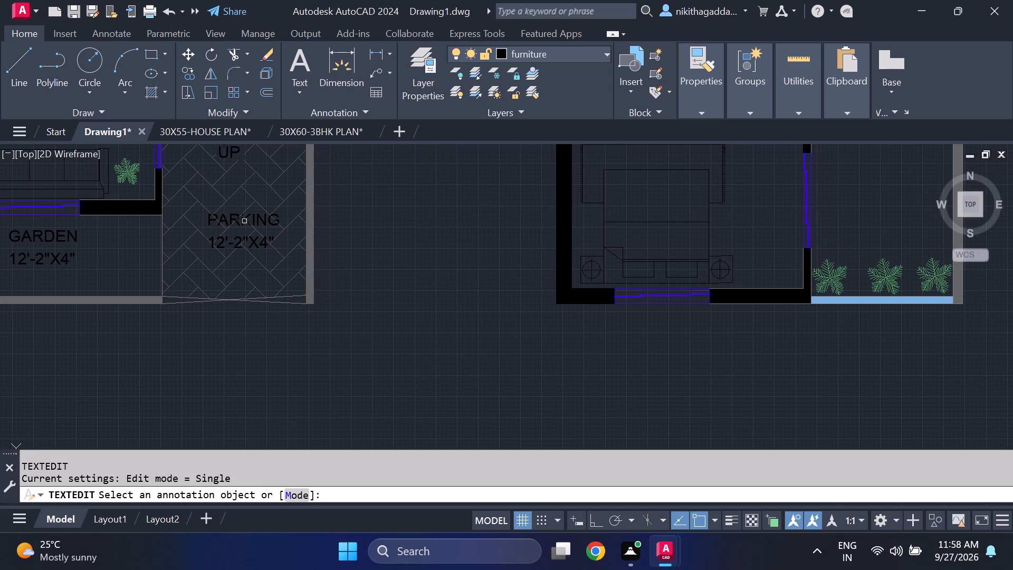
scroll(243, 222, "up", 2)
left_click(186, 284)
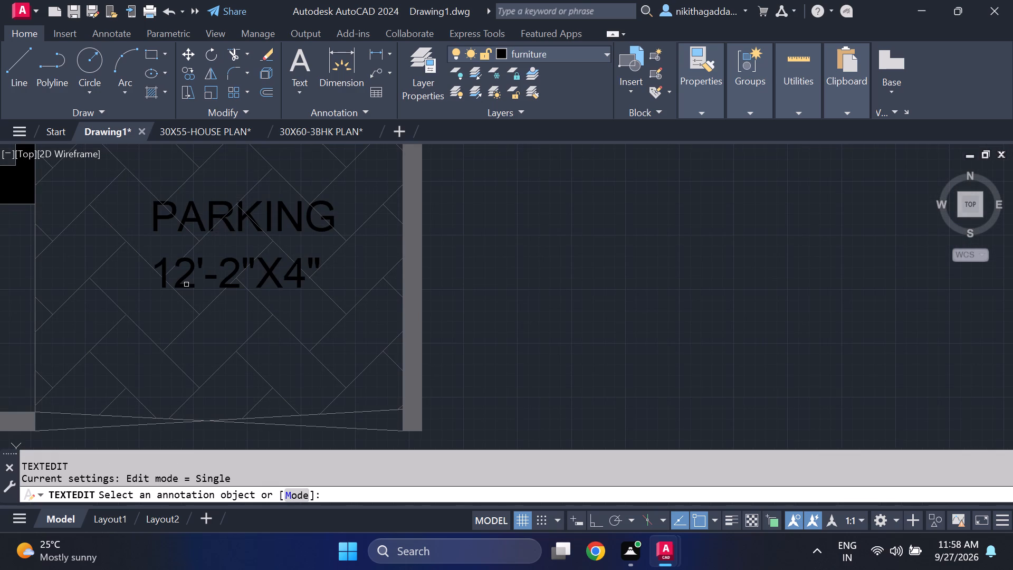
left_click(184, 281)
left_click(187, 280)
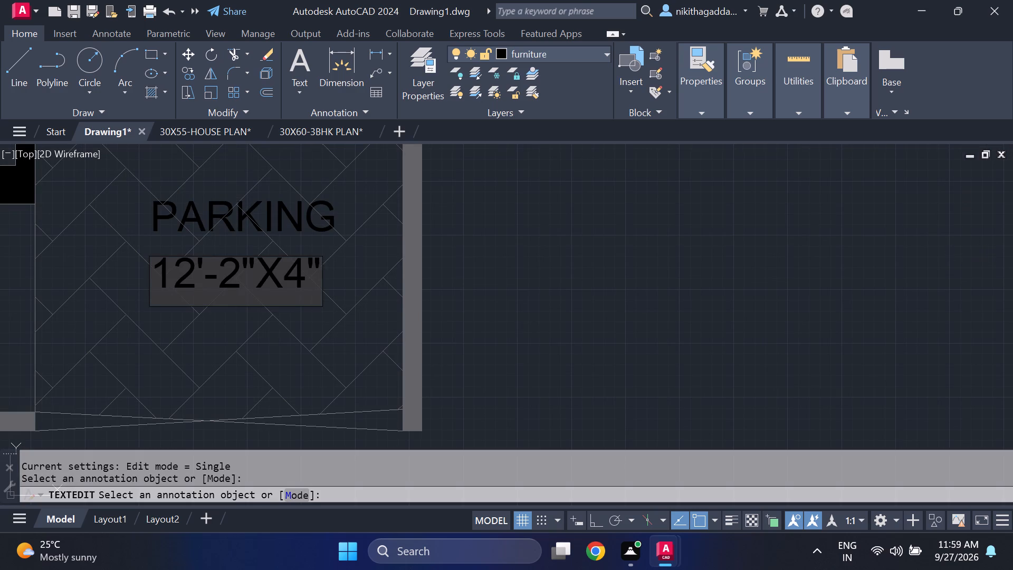
key("BackSpace")
key("BackSpace")
key("7")
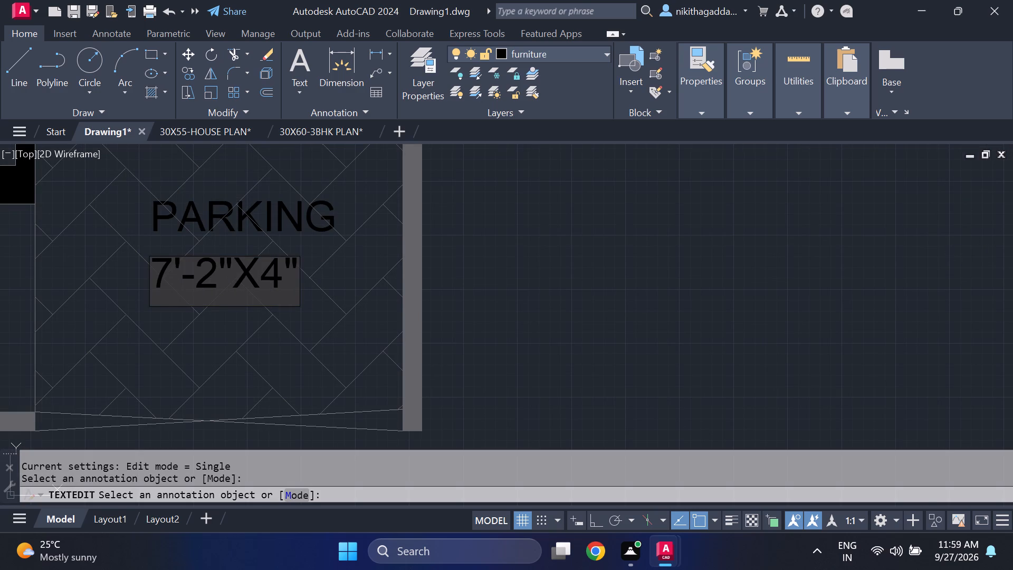
left_click(234, 270)
key("BackSpace")
key("BackSpace")
key("BackSpace")
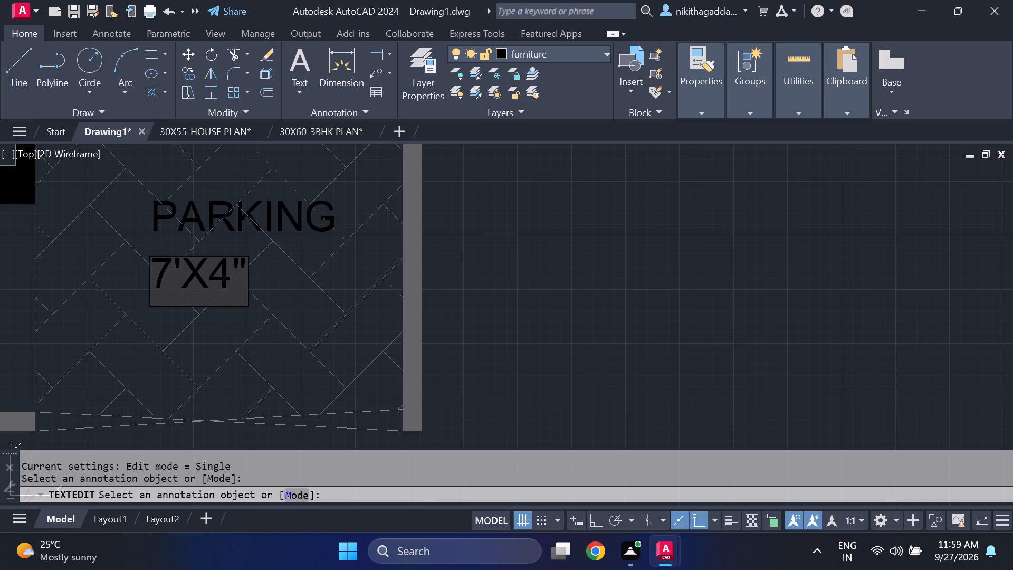
left_click(228, 270)
key("BackSpace")
key("8")
type("'-")
key("4")
key("Return")
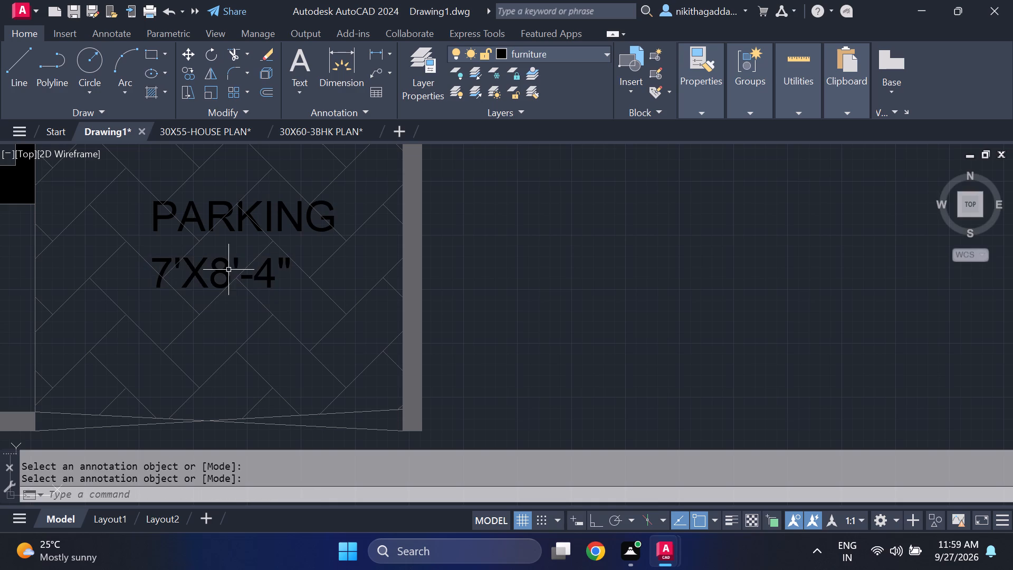
key("Return")
scroll(226, 267, "down", 4)
middle_click_drag(255, 288, 282, 386)
key("Escape")
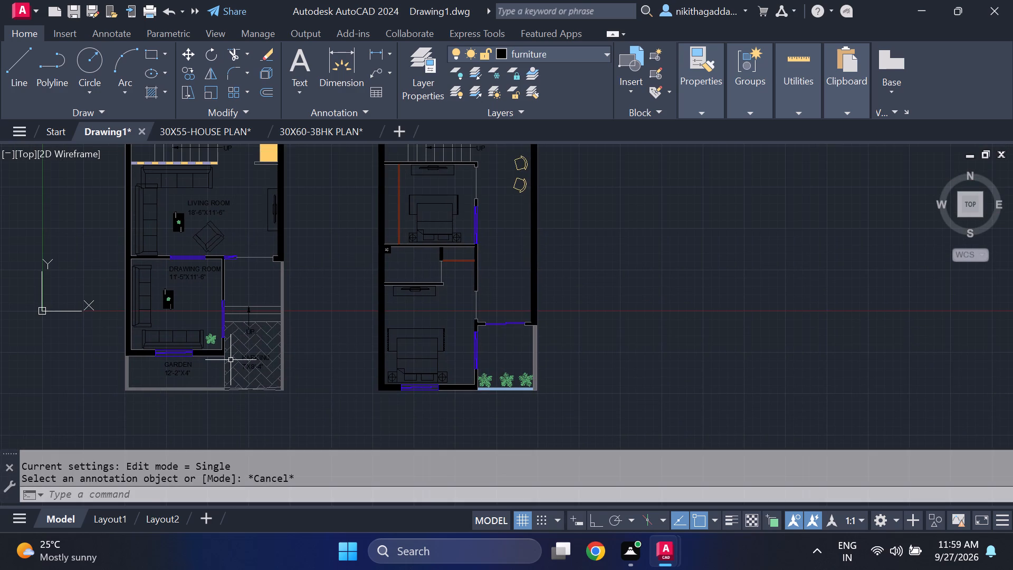
Copy the PARKING name and its dimension text into the space above the entrance steps, beside the first plan's drawing room.
scroll(247, 376, "up", 2)
left_click(255, 335)
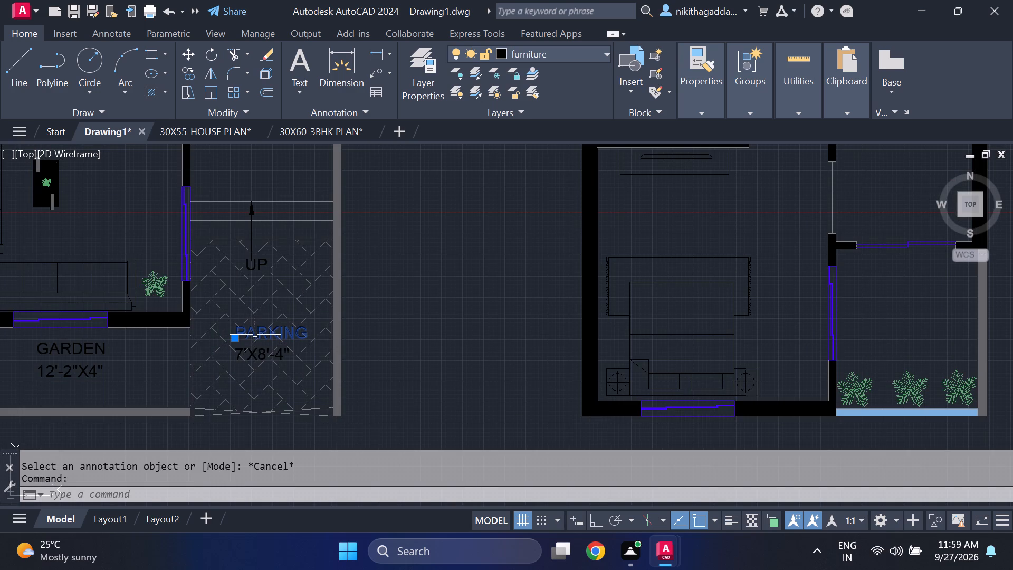
left_click(261, 358)
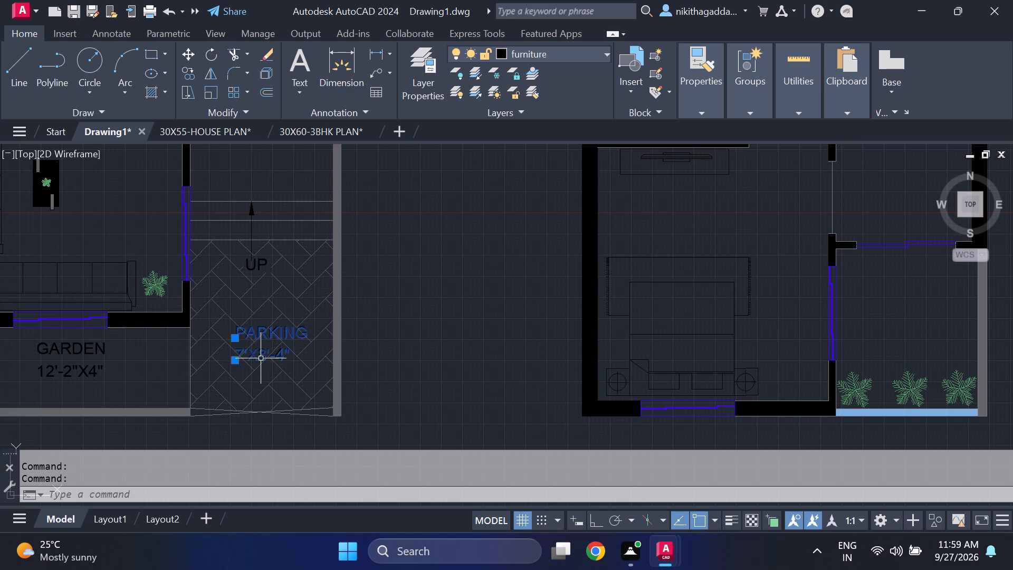
type("CO")
key("Return")
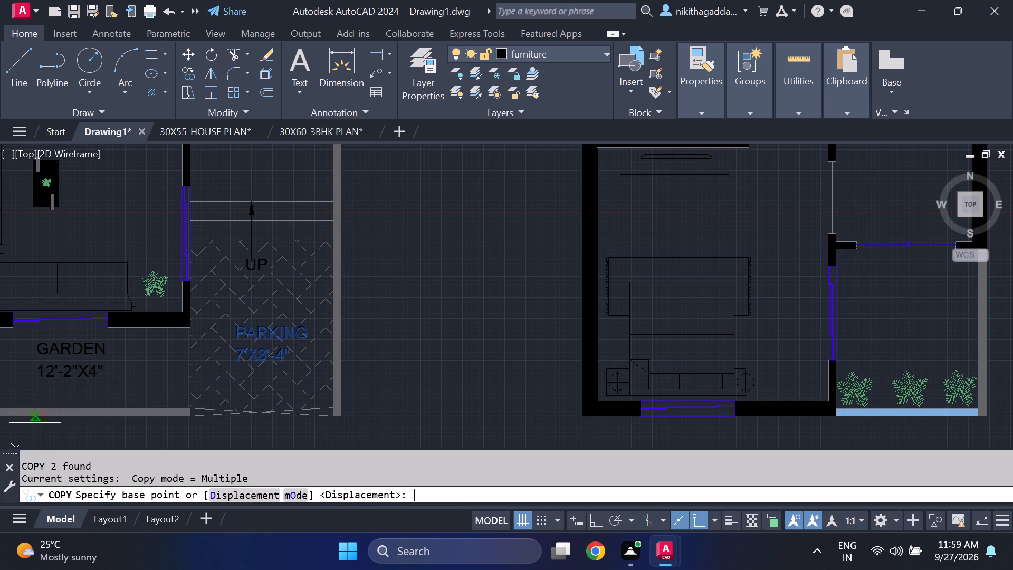
left_click(249, 336)
middle_click_drag(212, 212, 252, 383)
left_click(265, 305)
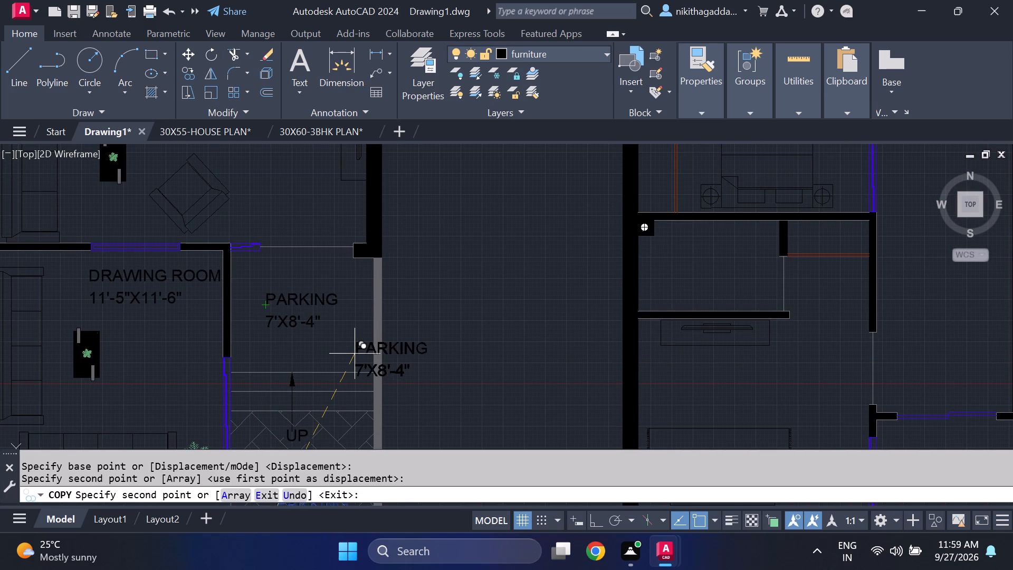
key("Escape")
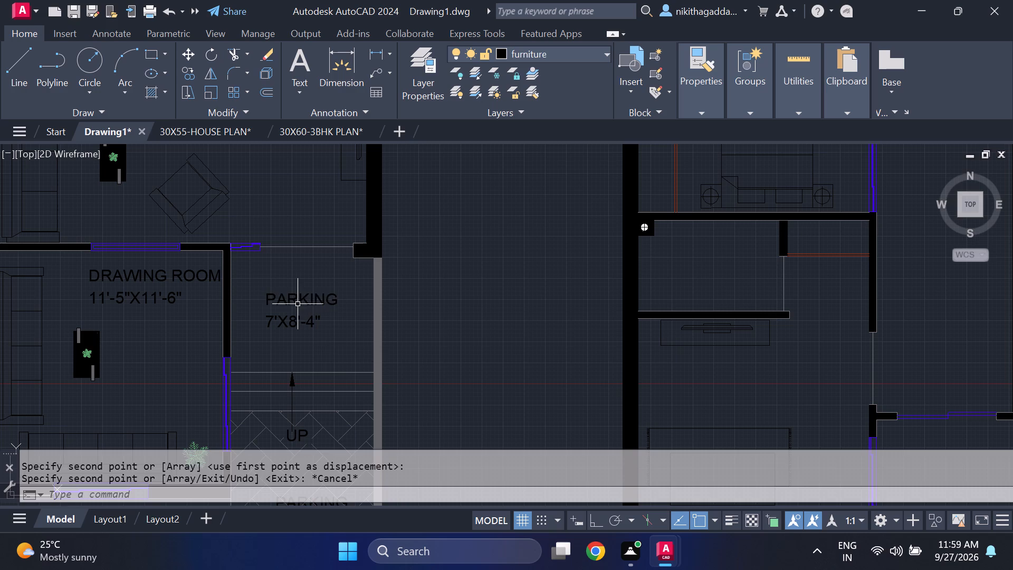
Change the copied PARKING name above the entrance steps to PORCH.
double_click(298, 303)
key("Delete")
type("PORCH")
key("Return")
Change the dimension text under PORCH in the first plan to 7'X6'.
key("Return")
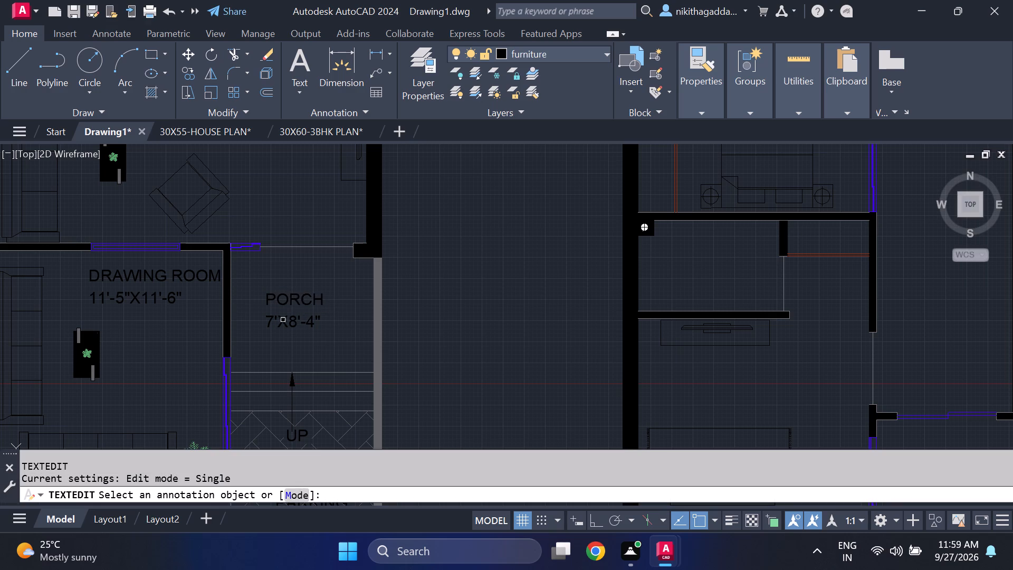
scroll(276, 328, "up", 2)
left_click(289, 308)
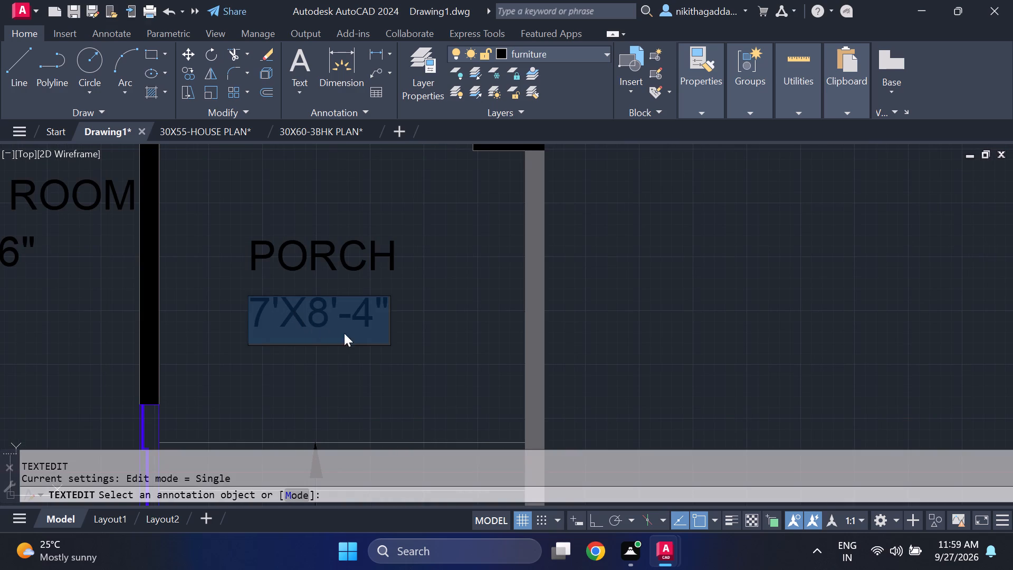
left_click(374, 307)
key("BackSpace")
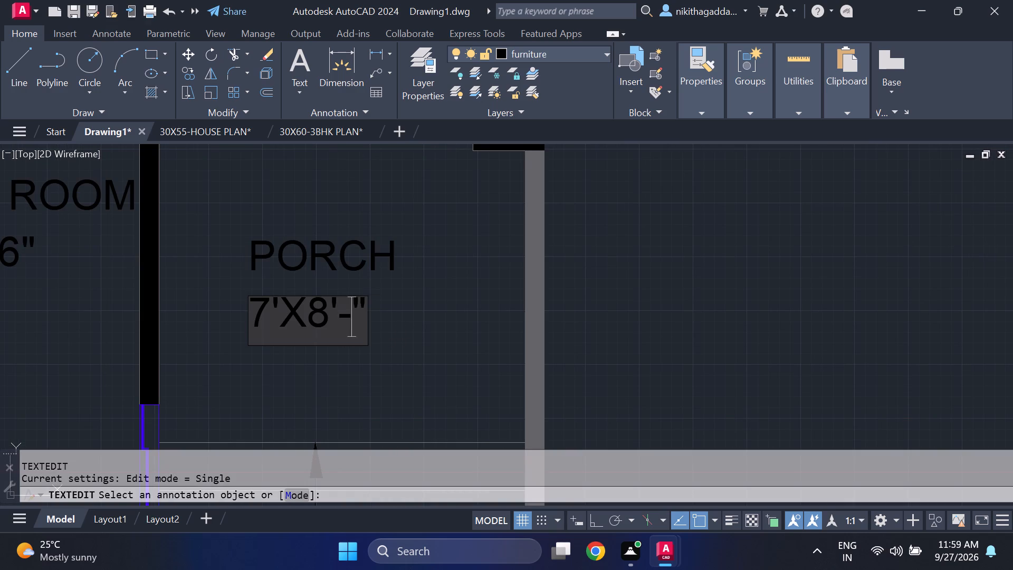
key("BackSpace")
key("BackSpace")
key("BackSpace")
key("6")
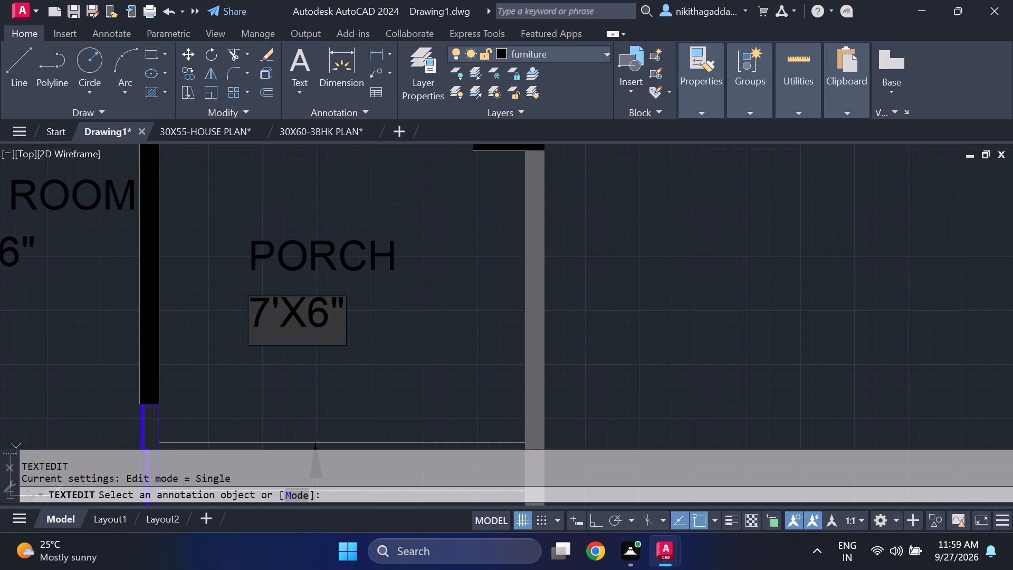
left_click(340, 296)
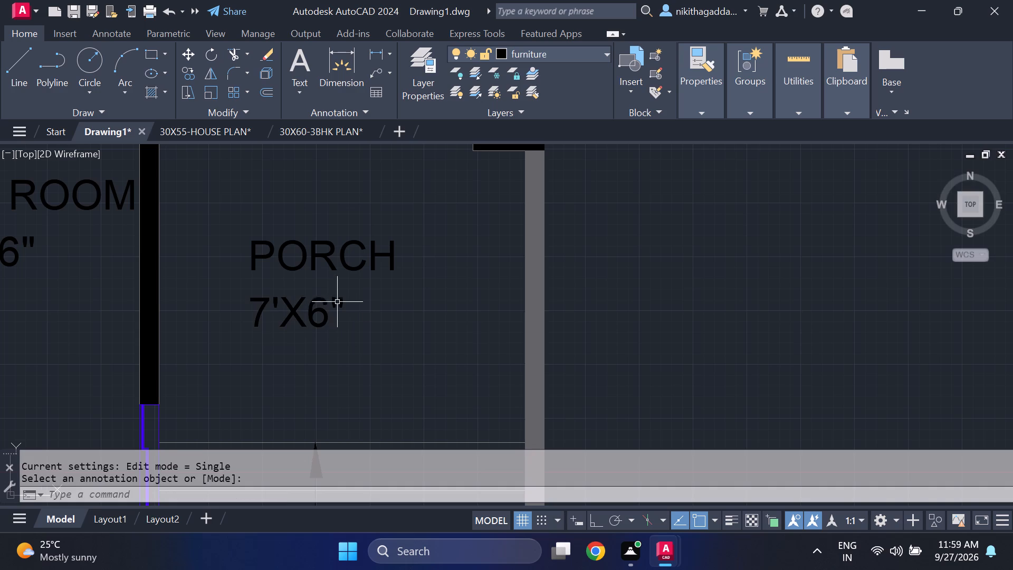
double_click(333, 299)
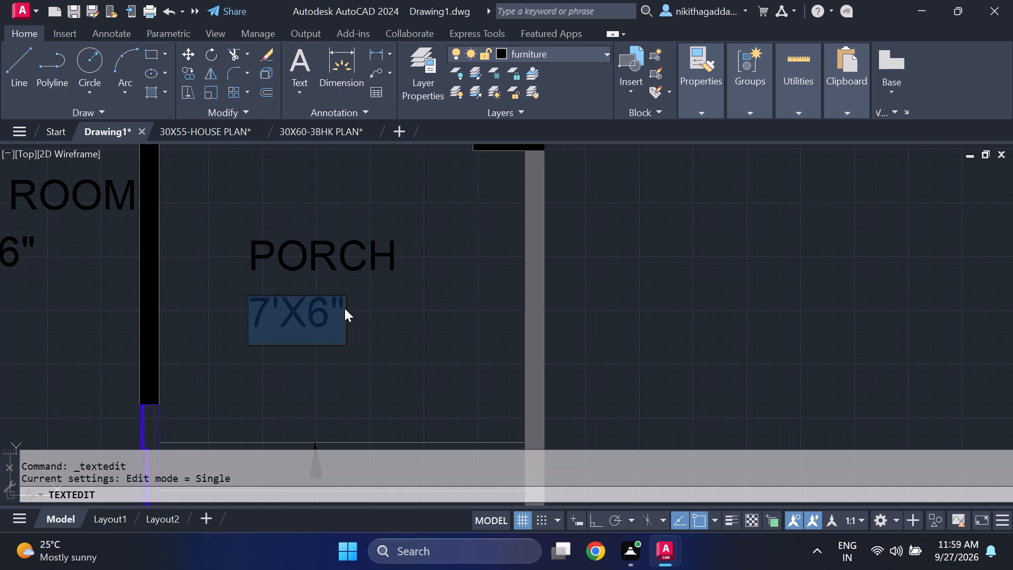
left_click(345, 308)
key("BackSpace")
key("apostrophe")
key("Return")
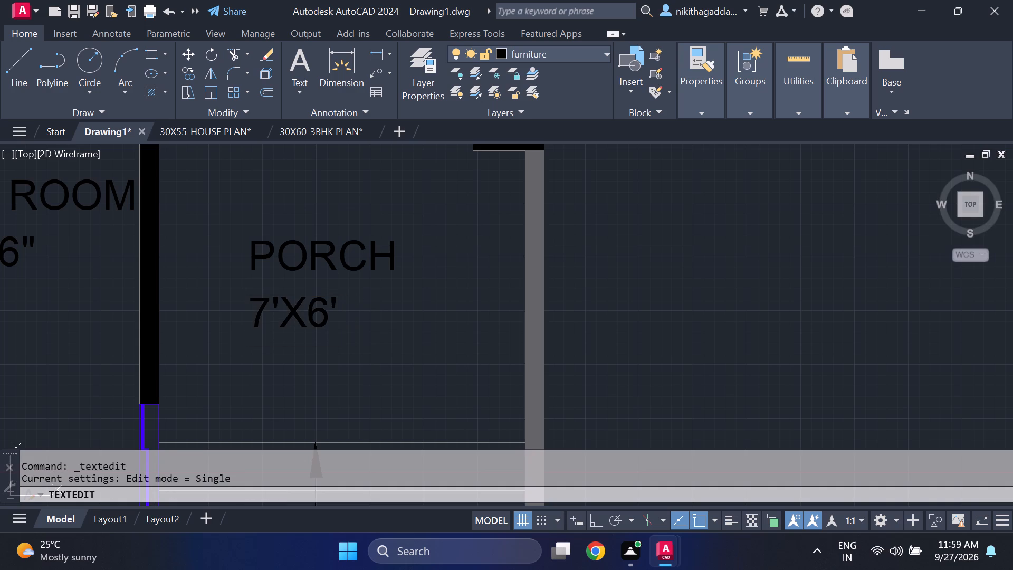
Move the 7'X6' dimension text so it sits centred and slightly closer beneath the PORCH name.
scroll(331, 308, "down", 1)
left_click(330, 308)
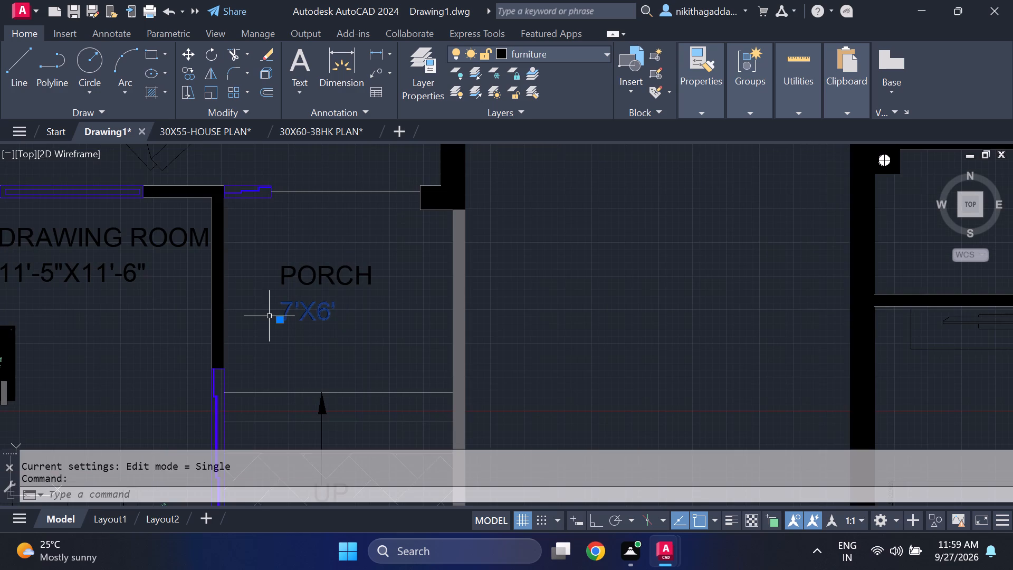
key("m")
key("Return")
scroll(263, 320, "up", 2)
left_click(310, 322)
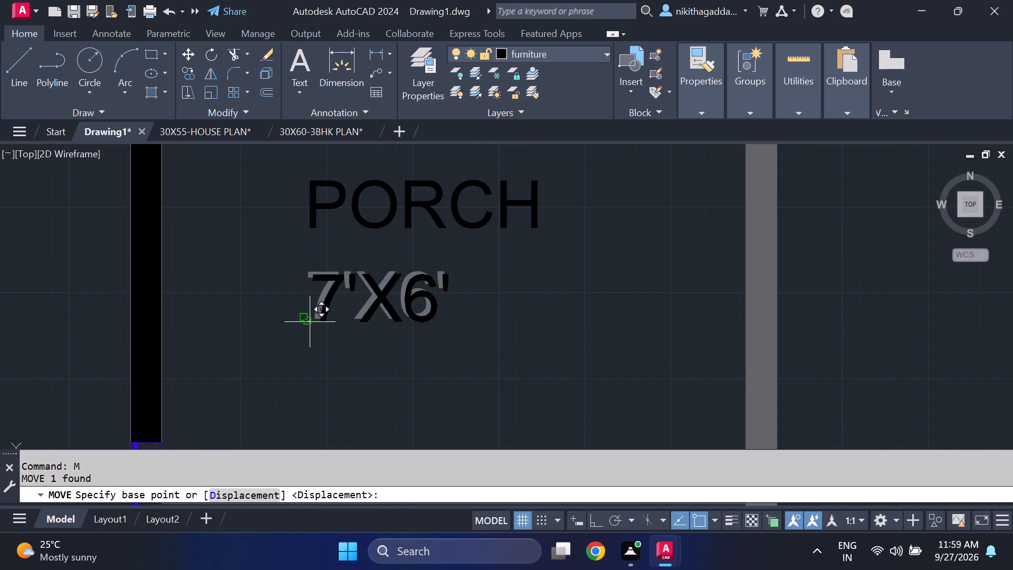
left_click(357, 307)
Copy the first plan's TOILET name and 4'-9"X6' text into the passage between the staircase and the orange-filled unit.
scroll(357, 307, "down", 3)
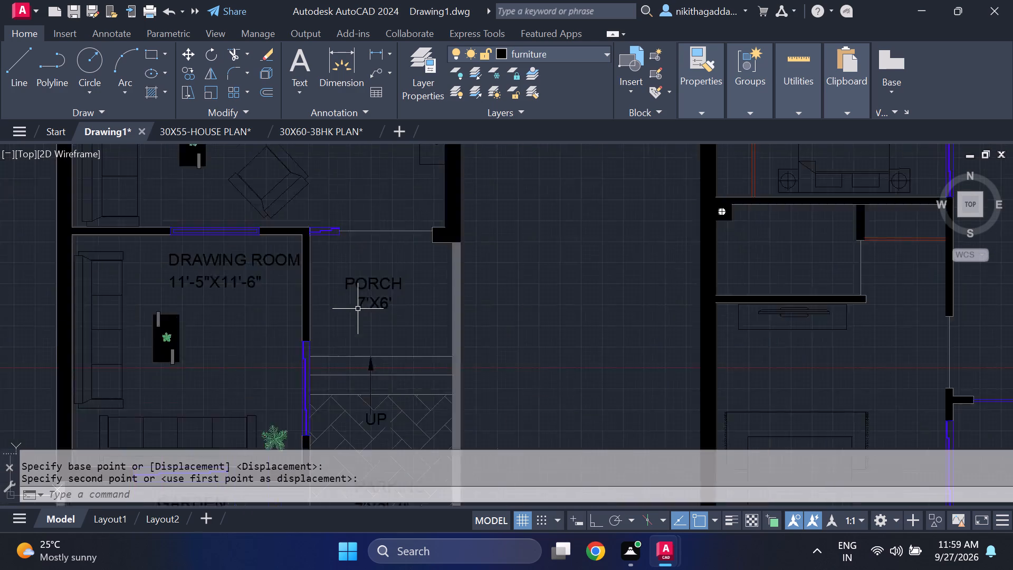
scroll(358, 309, "down", 2)
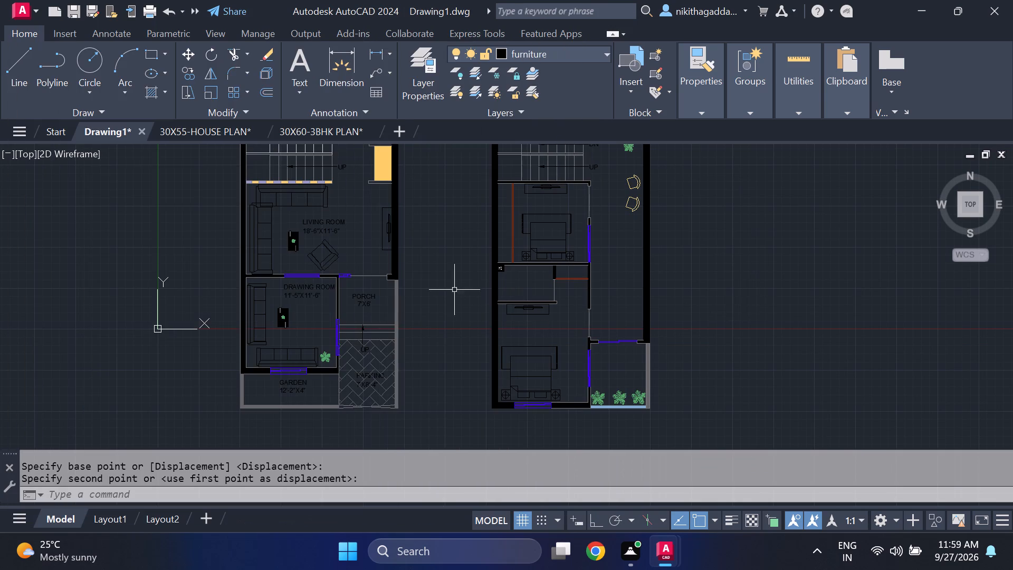
scroll(437, 282, "down", 1)
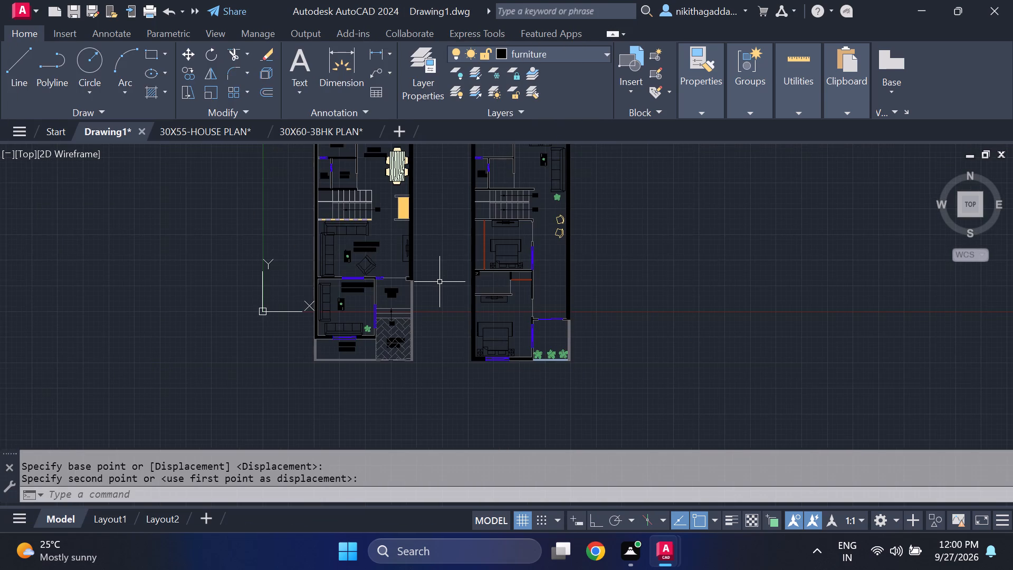
middle_click_drag(442, 280, 464, 371)
scroll(455, 322, "up", 1)
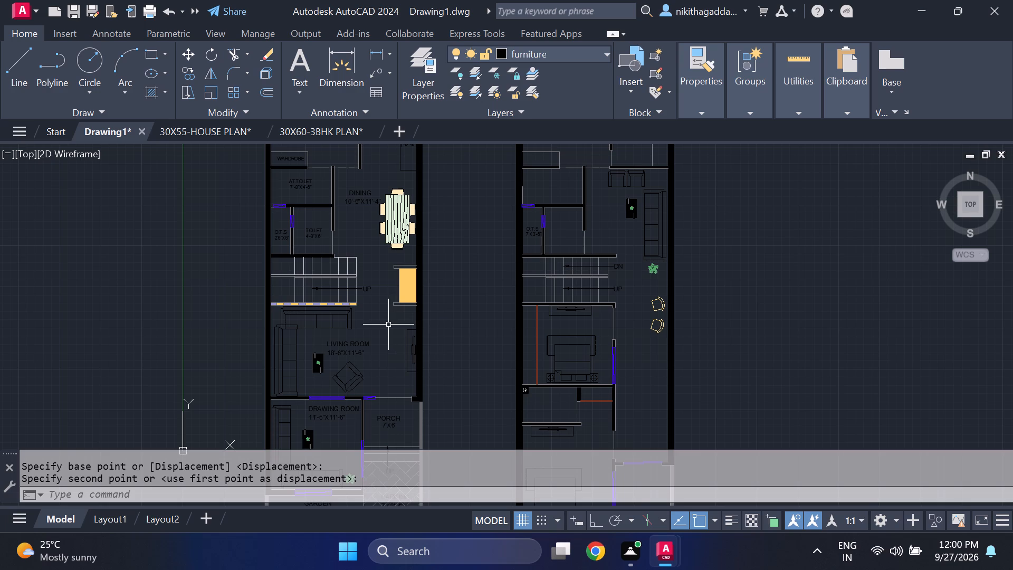
middle_click_drag(388, 325, 387, 344)
scroll(304, 259, "up", 3)
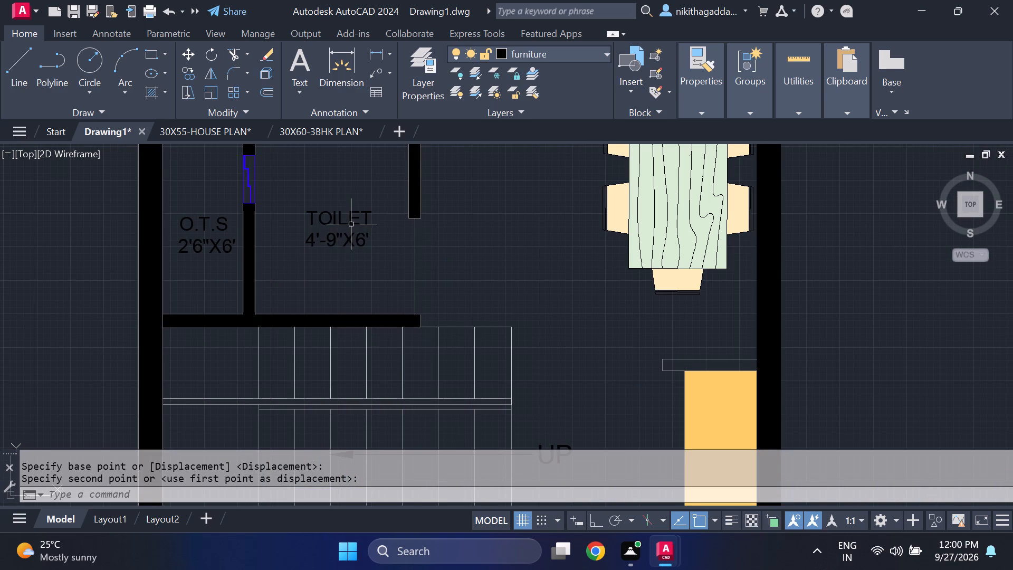
left_click(352, 208)
left_click(311, 259)
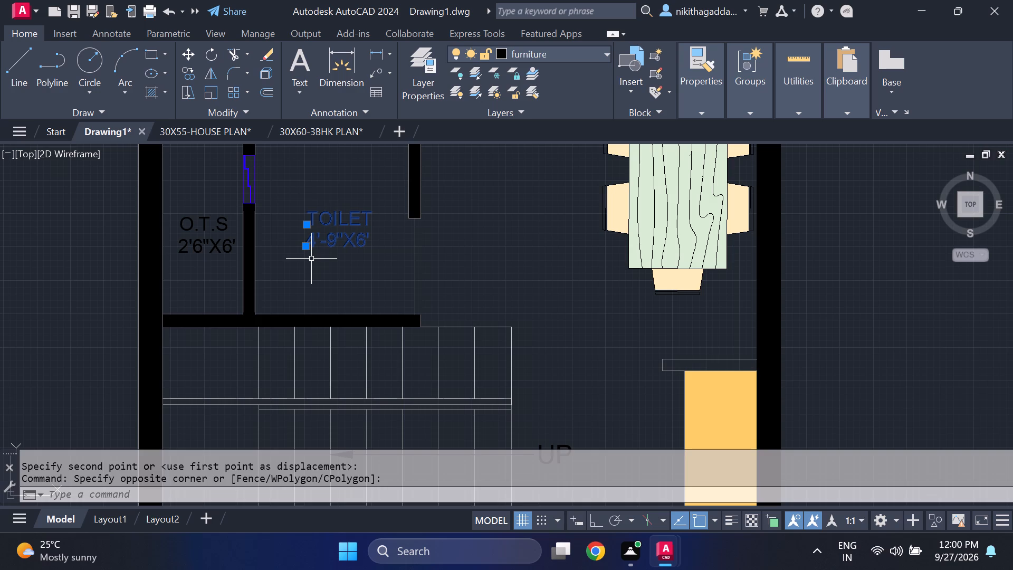
type("CO")
key("Return")
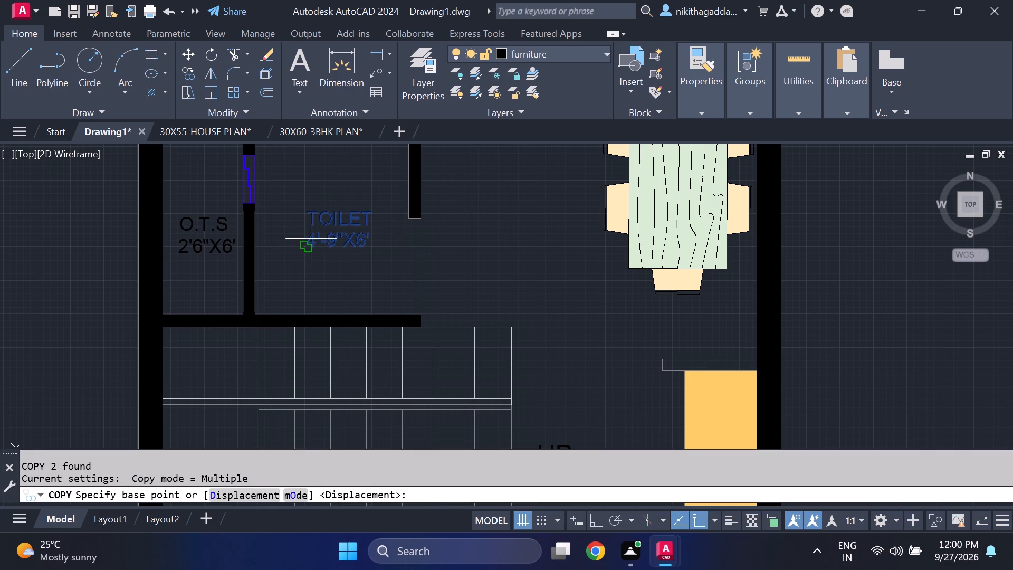
left_click(311, 239)
middle_click_drag(591, 411, 491, 240)
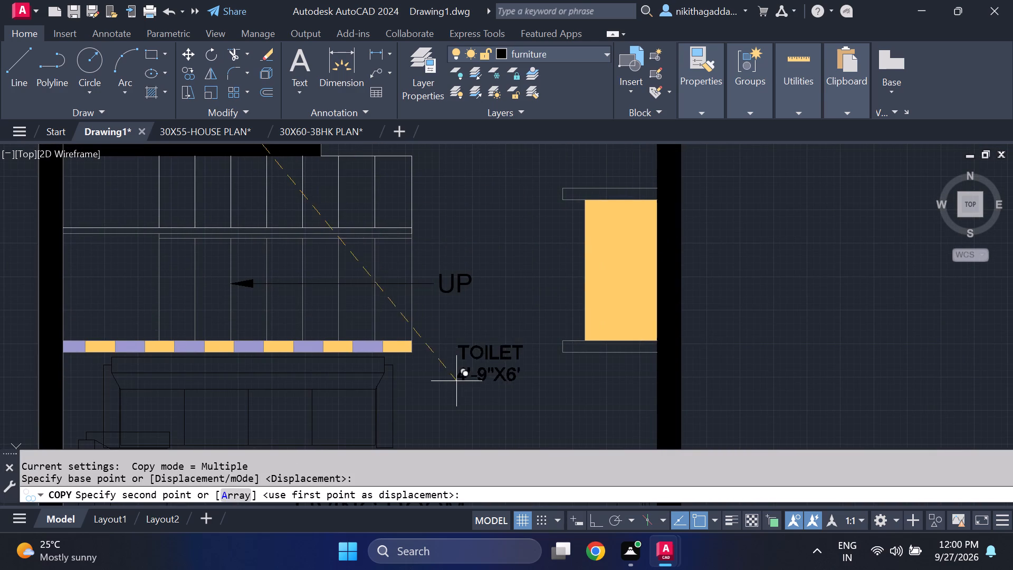
left_click(473, 370)
key("Escape")
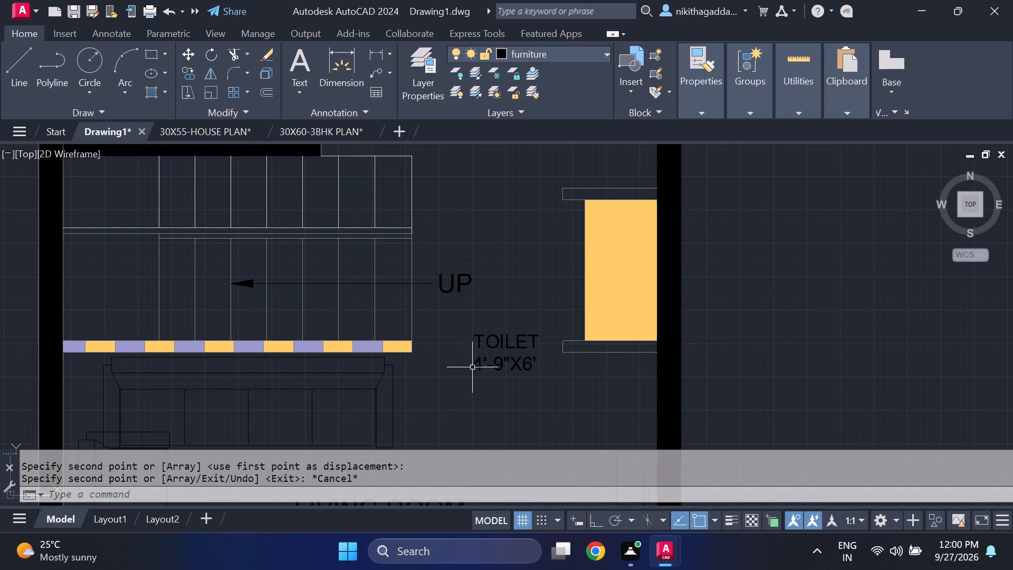
Rotate the copied TOILET name and dimension text 90° counterclockwise with Ortho on, so both read vertically in the passage.
left_click_drag(528, 317, 522, 336)
left_click(483, 398)
type("RO")
key("Return")
left_click(491, 344)
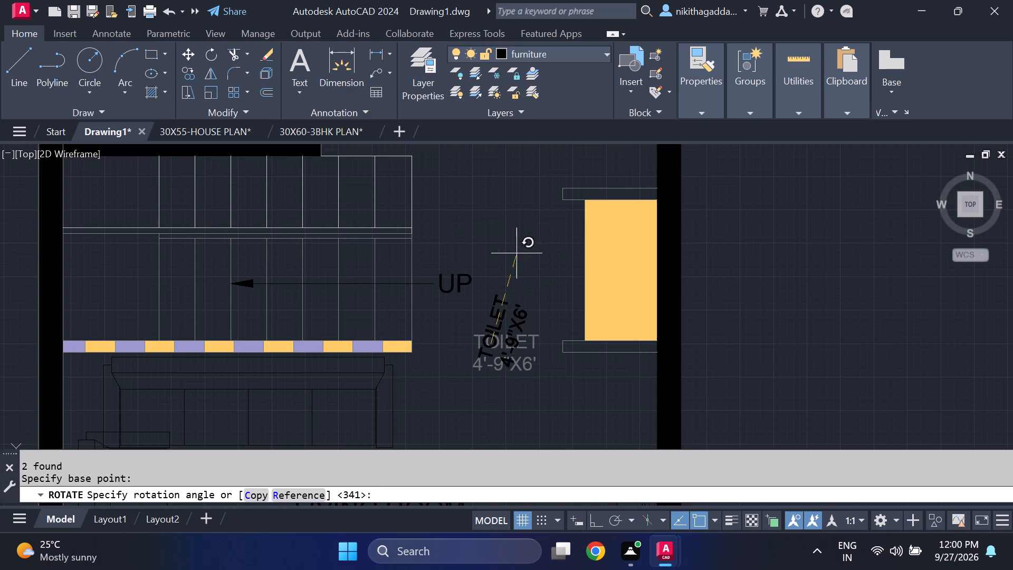
key("F8")
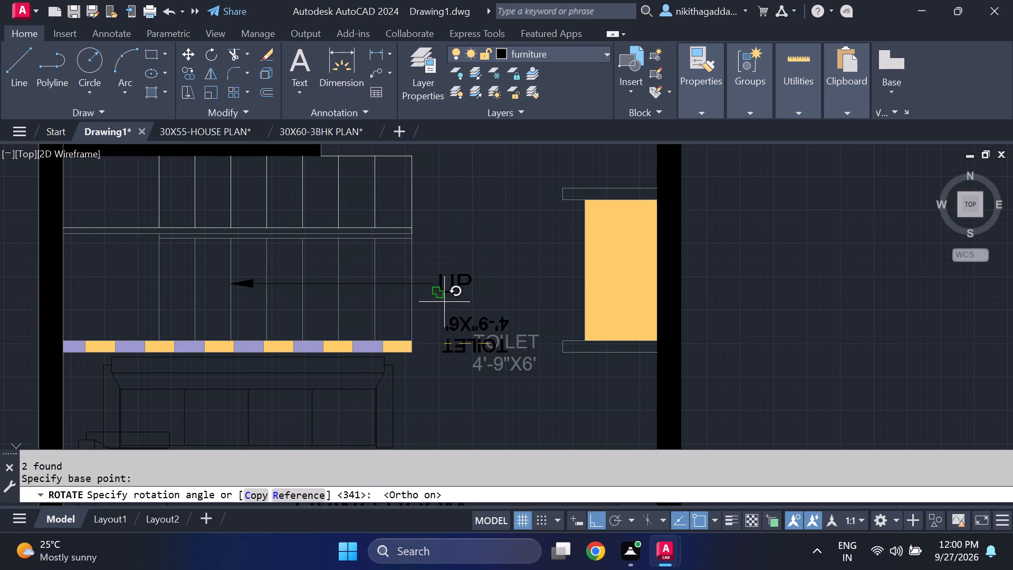
left_click(502, 241)
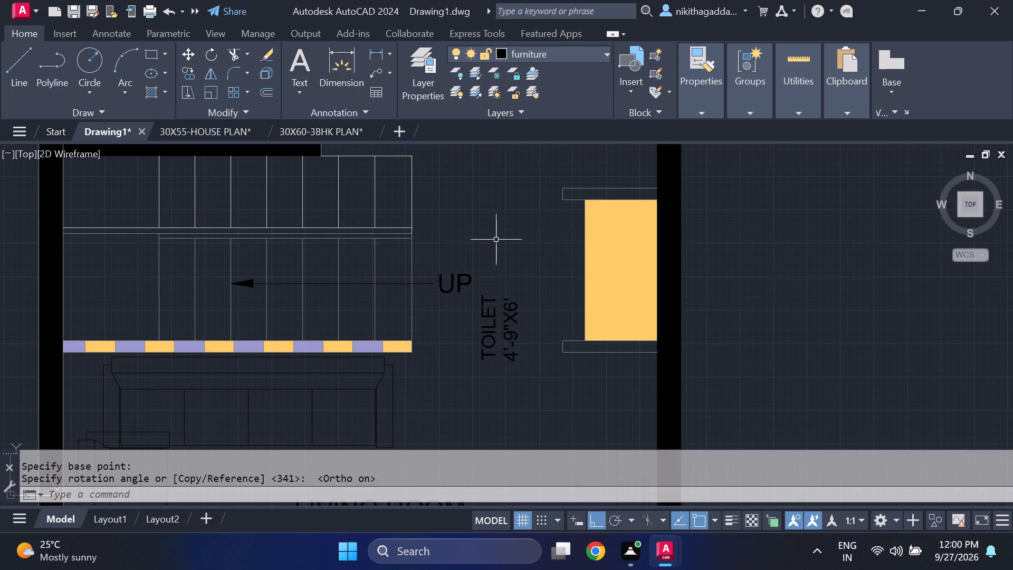
Change the vertical TOILET text in the passage beside the staircase to PUJA.
double_click(481, 324)
triple_click(486, 314)
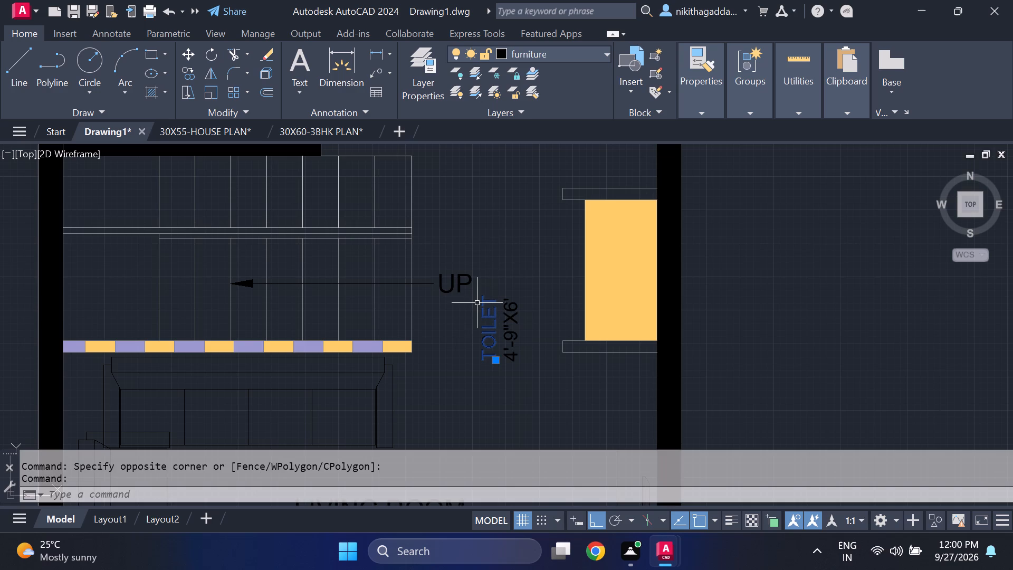
key("Escape")
double_click(493, 328)
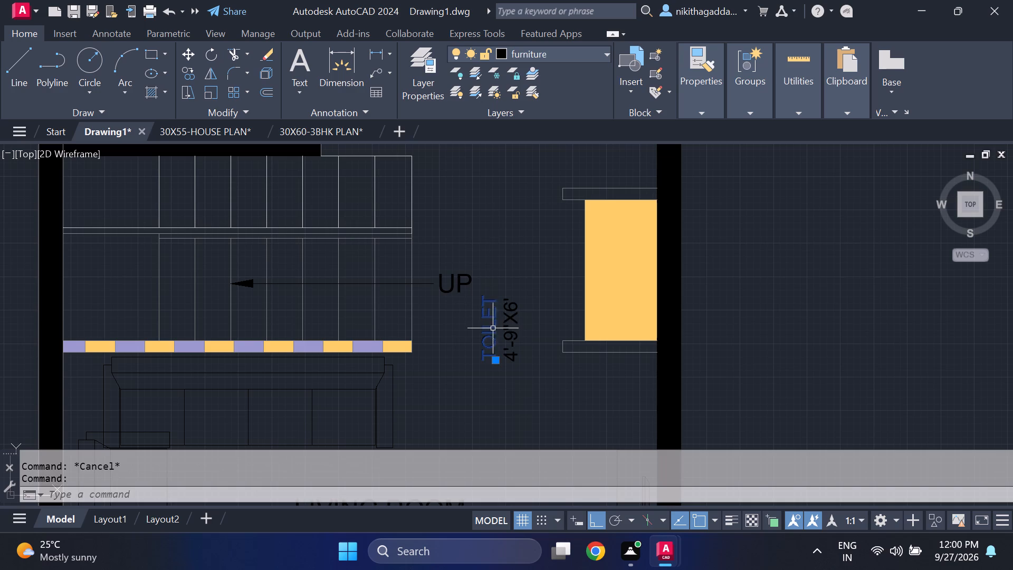
key("BackSpace")
type("PIJA")
key("BackSpace")
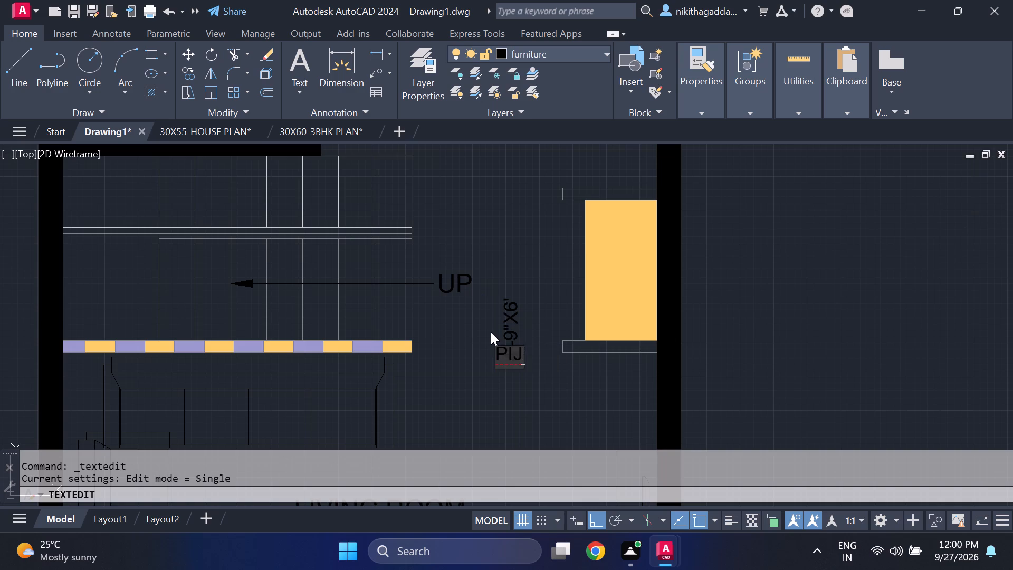
key("BackSpace")
key("BackSpace")
type("UJA")
key("Return")
Change the vertical dimension text beside PUJA to 4'-6" WIDE.
key("Return")
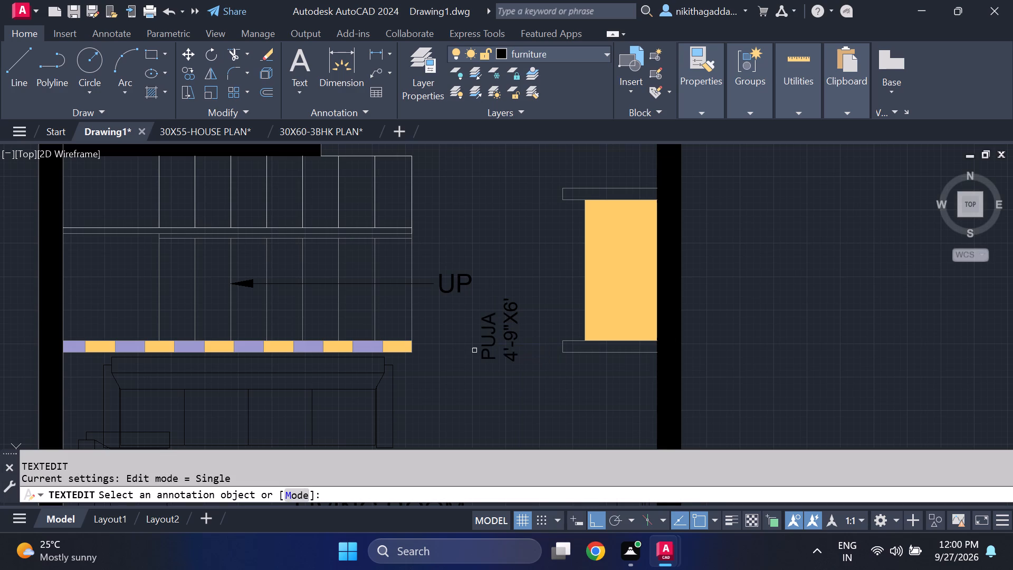
left_click(512, 320)
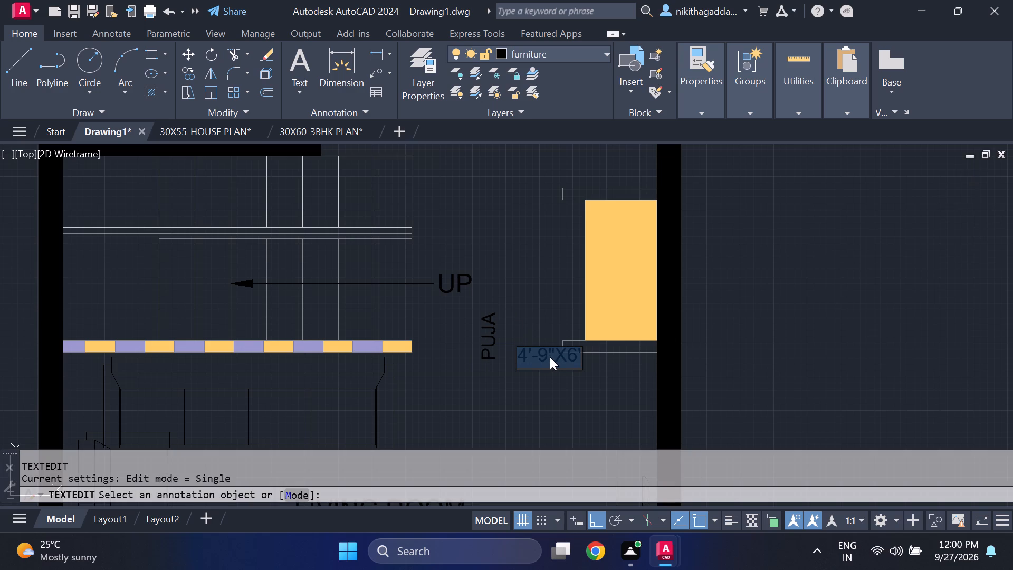
left_click(550, 354)
key("BackSpace")
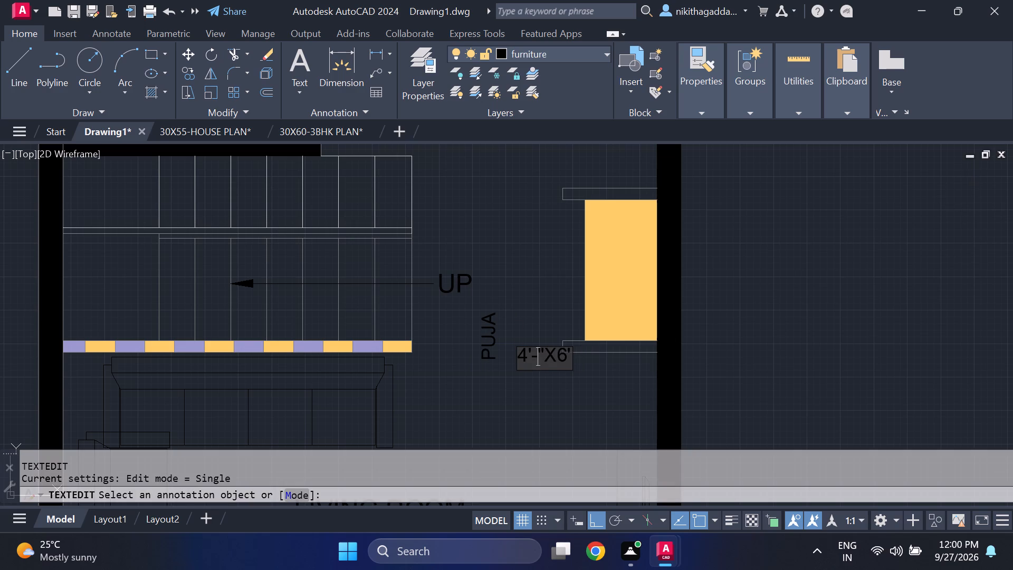
key("6")
left_click(579, 360)
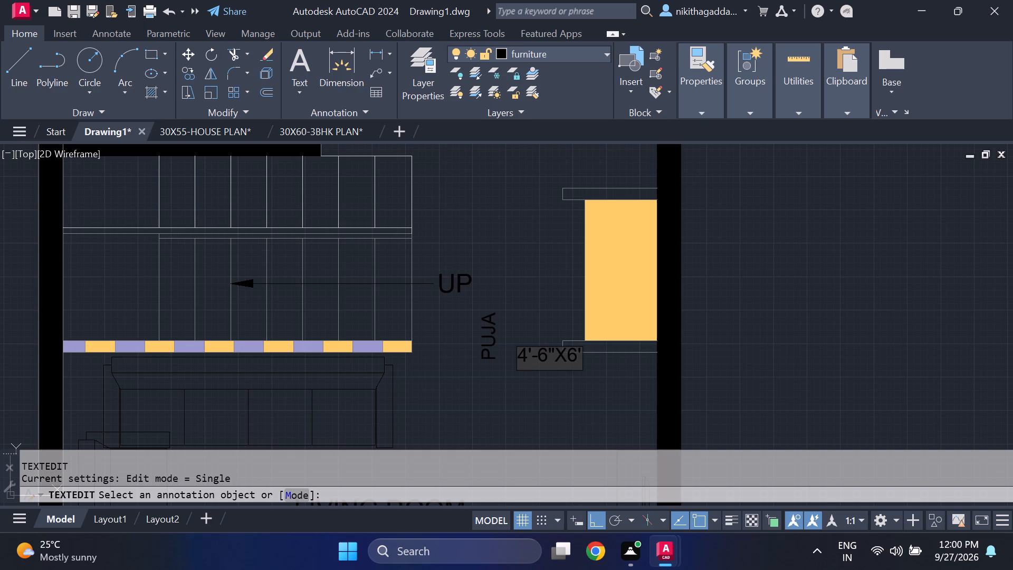
left_click(581, 362)
key("BackSpace")
key("BackSpace")
key("BackSpace")
key("space")
type("WIDE")
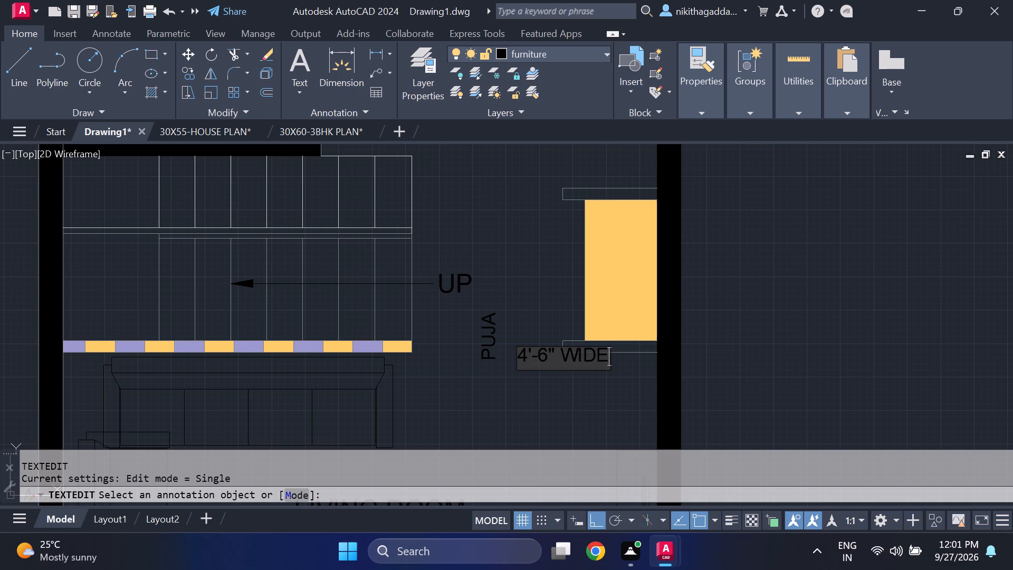
key("Return")
key("Return")
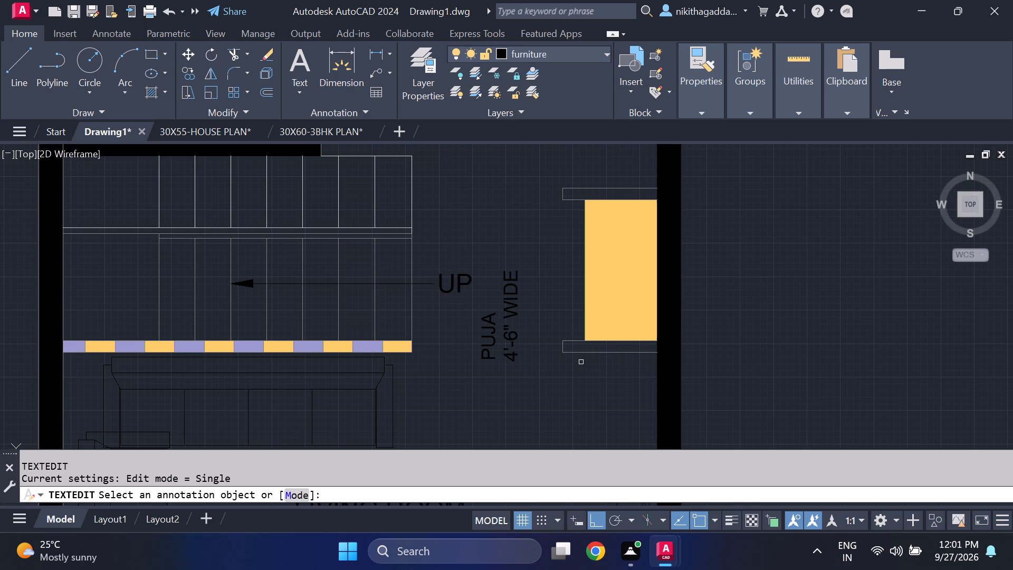
key("Escape")
Move the PUJA name and 4'-6" WIDE text together onto the orange-filled unit, with Ortho off.
left_click_drag(539, 242, 539, 242)
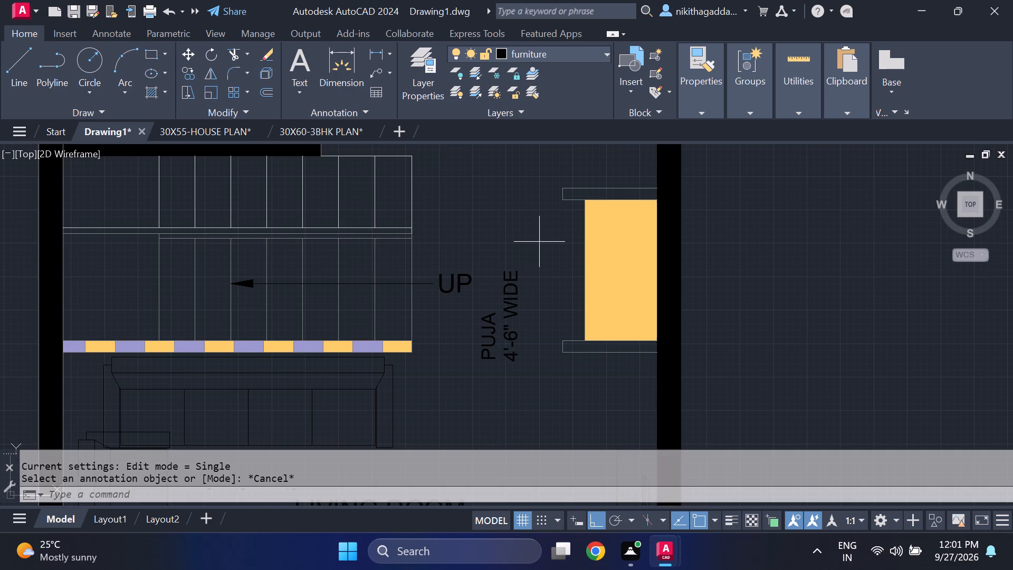
left_click_drag(539, 242, 538, 249)
left_click(472, 388)
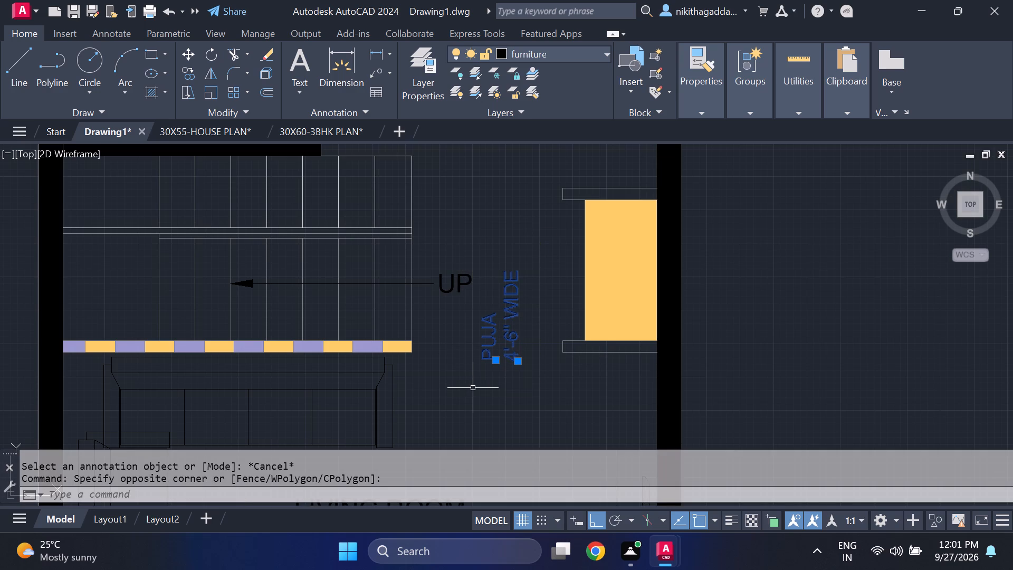
key("m")
key("Return")
left_click(486, 365)
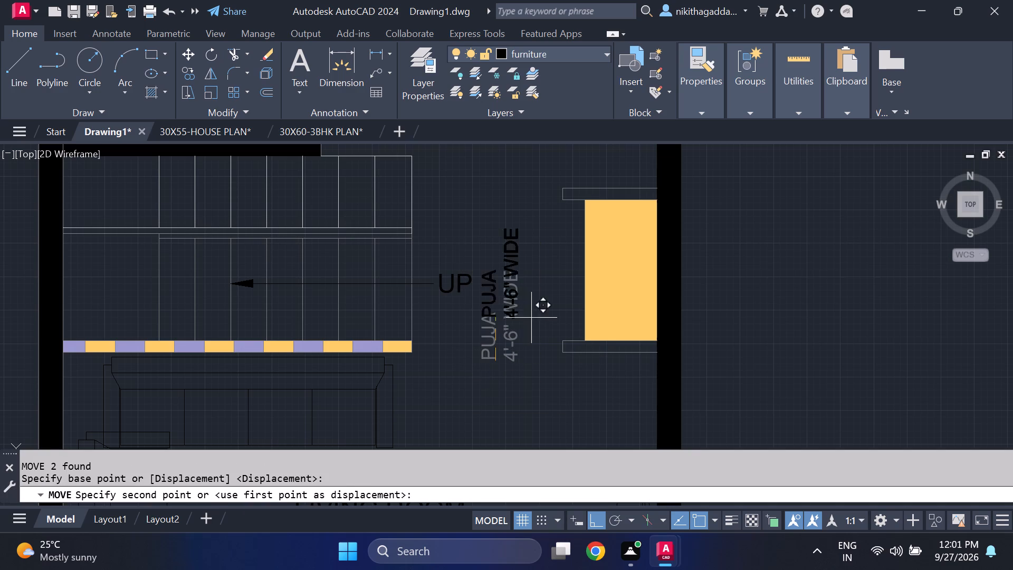
key("F8")
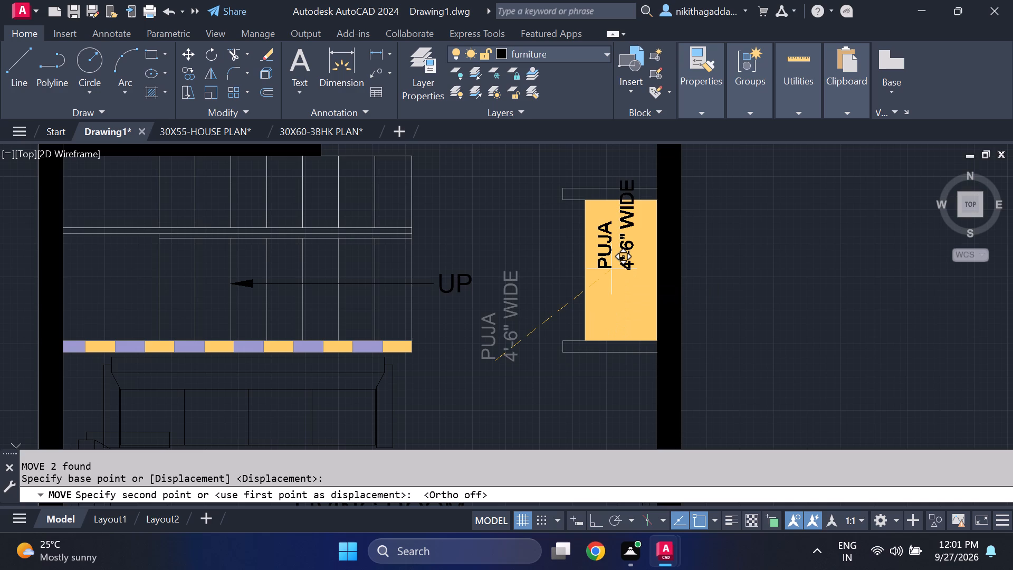
left_click(606, 309)
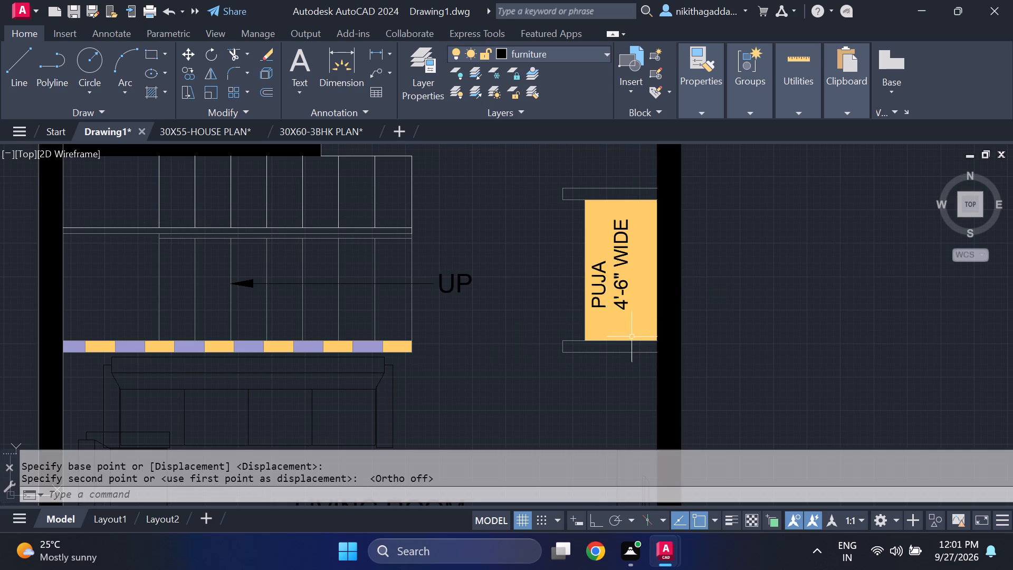
Move the first plan's GARDEN name and 12'-2"X4" text out of the garden to the empty area below its boundary wall.
scroll(623, 350, "down", 3)
middle_click_drag(597, 403, 580, 258)
scroll(592, 235, "up", 2)
middle_click_drag(595, 232, 598, 250)
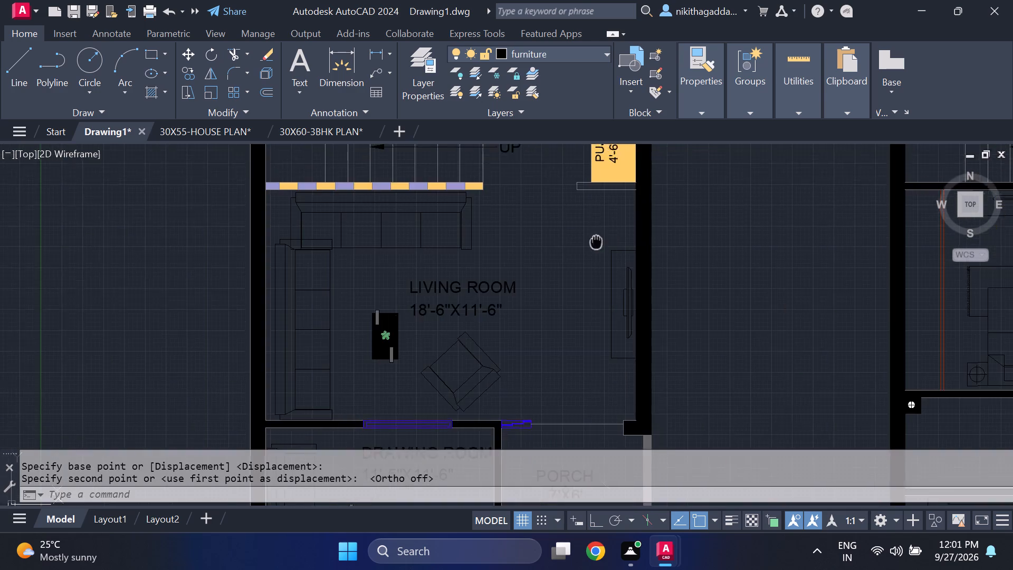
middle_click_drag(598, 250, 627, 357)
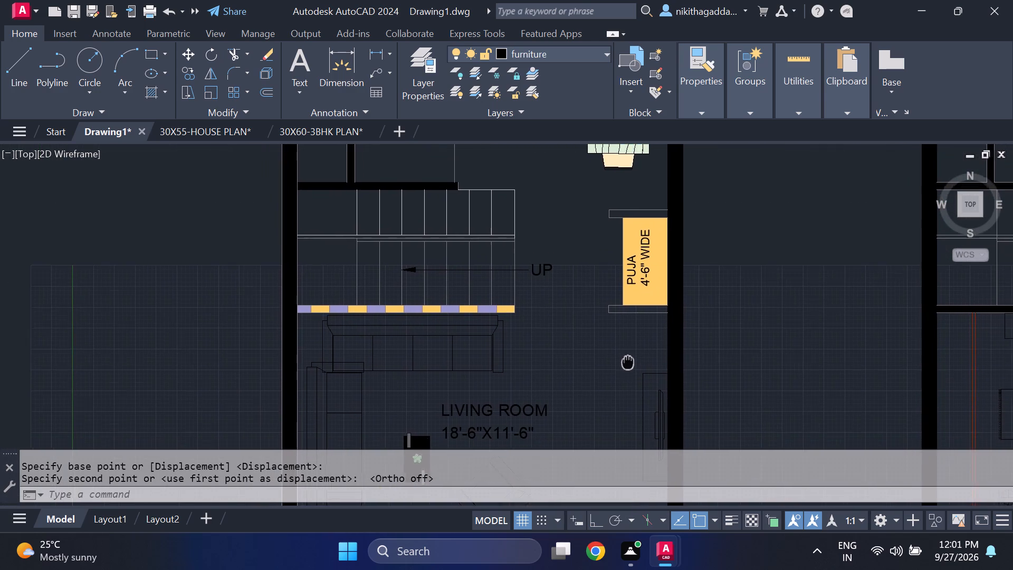
middle_click_drag(627, 357, 625, 306)
scroll(625, 311, "down", 2)
middle_click_drag(658, 402, 640, 286)
scroll(628, 287, "up", 1)
middle_click_drag(586, 330, 590, 268)
scroll(448, 374, "up", 2)
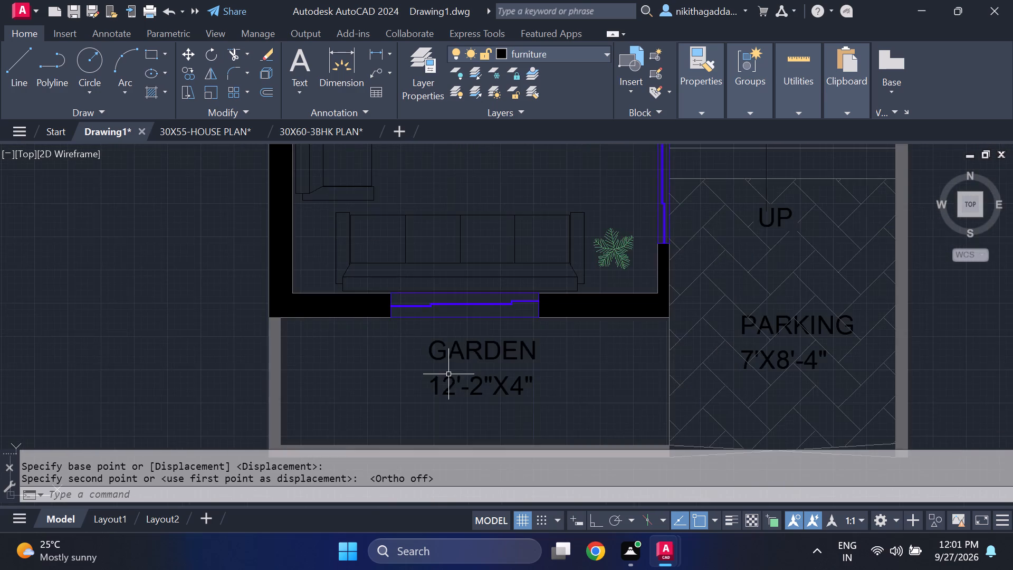
middle_click_drag(447, 368, 486, 274)
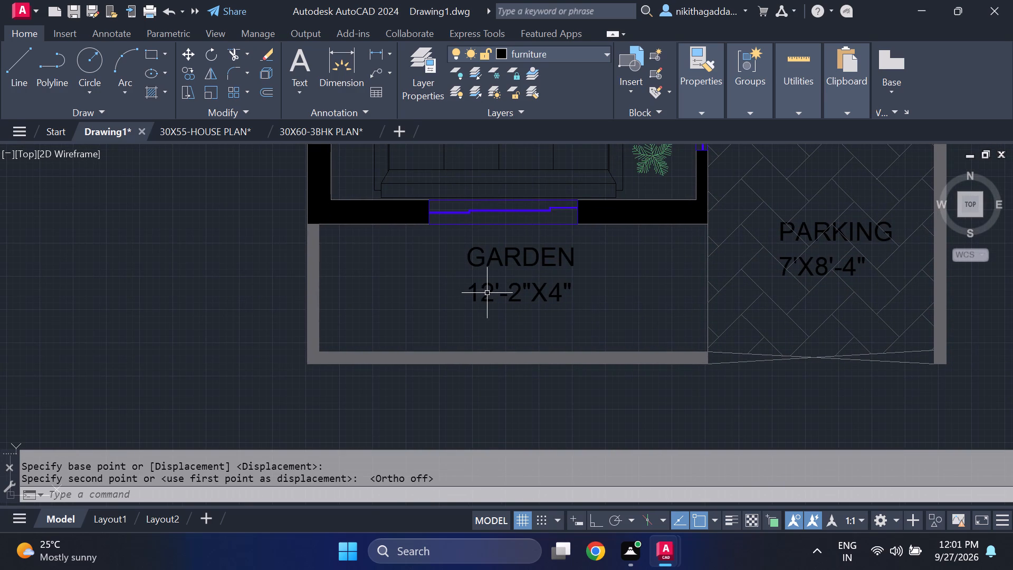
scroll(488, 293, "up", 1)
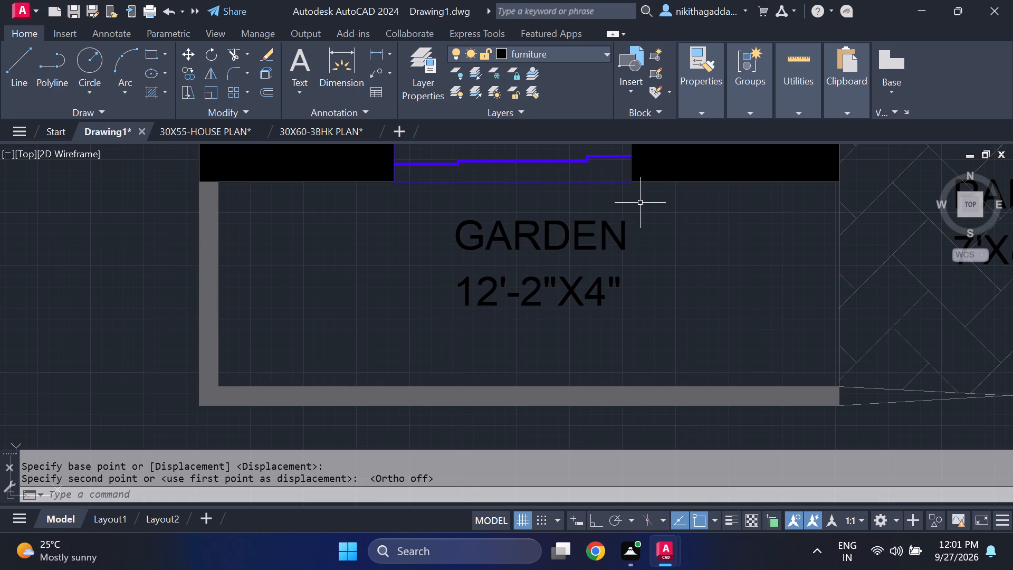
left_click(668, 221)
left_click(475, 346)
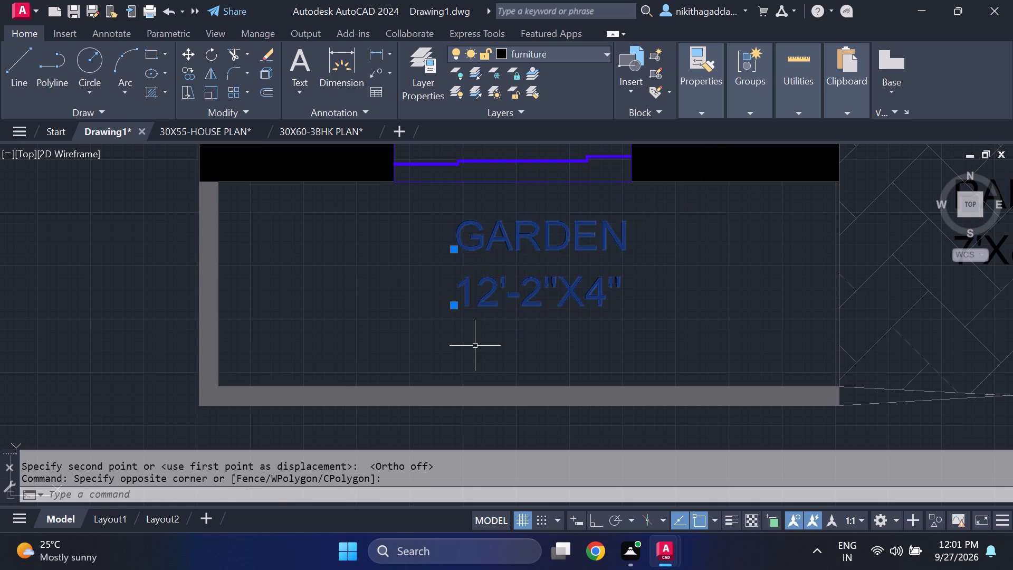
key("m")
key("Return")
left_click(476, 302)
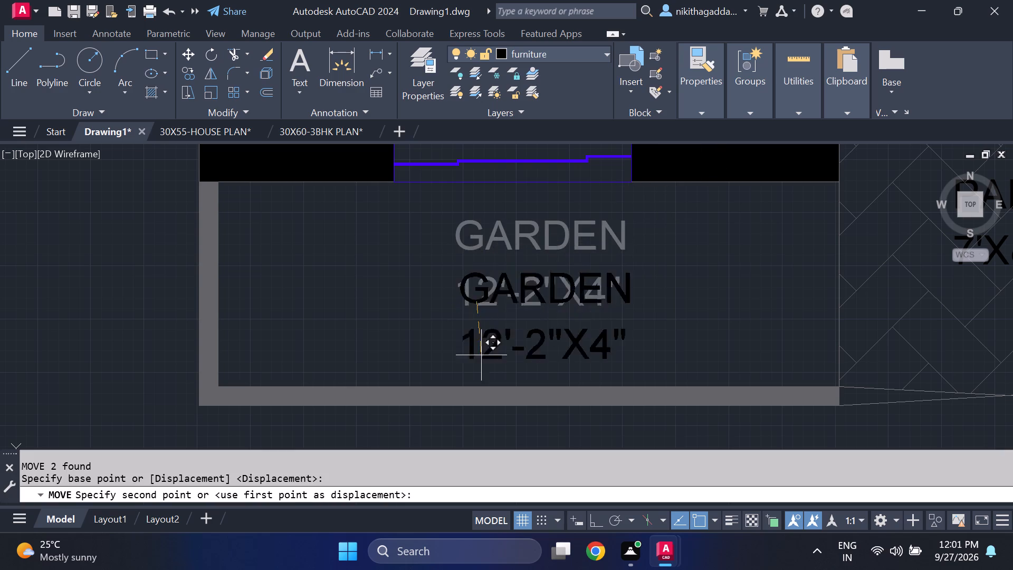
middle_click_drag(483, 364, 470, 199)
left_click(484, 390)
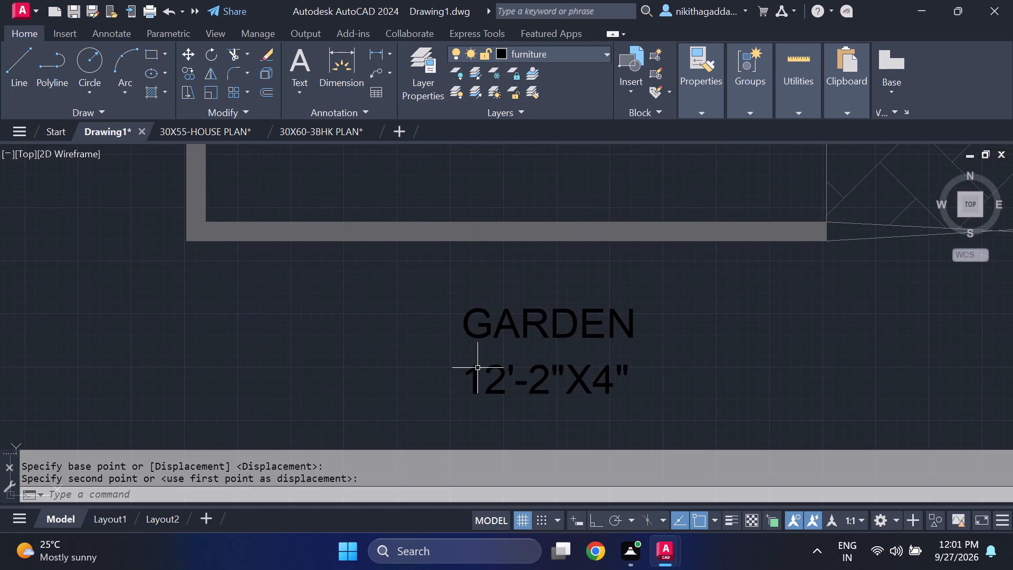
Make greenary the current layer and fill the first plan's garden with a solid hatch in green 19,155,72.
type("HAT")
key("Escape")
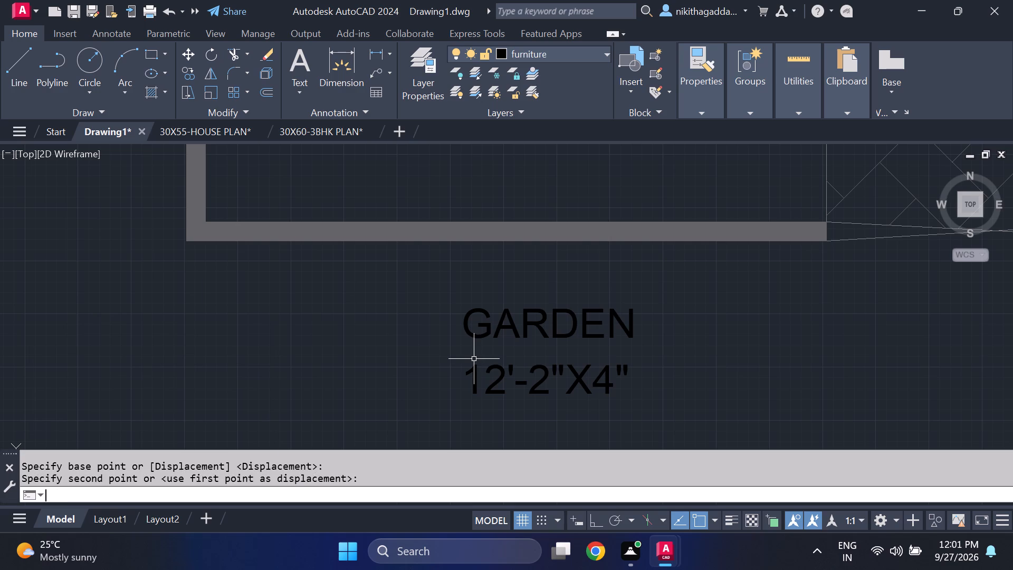
left_click(580, 56)
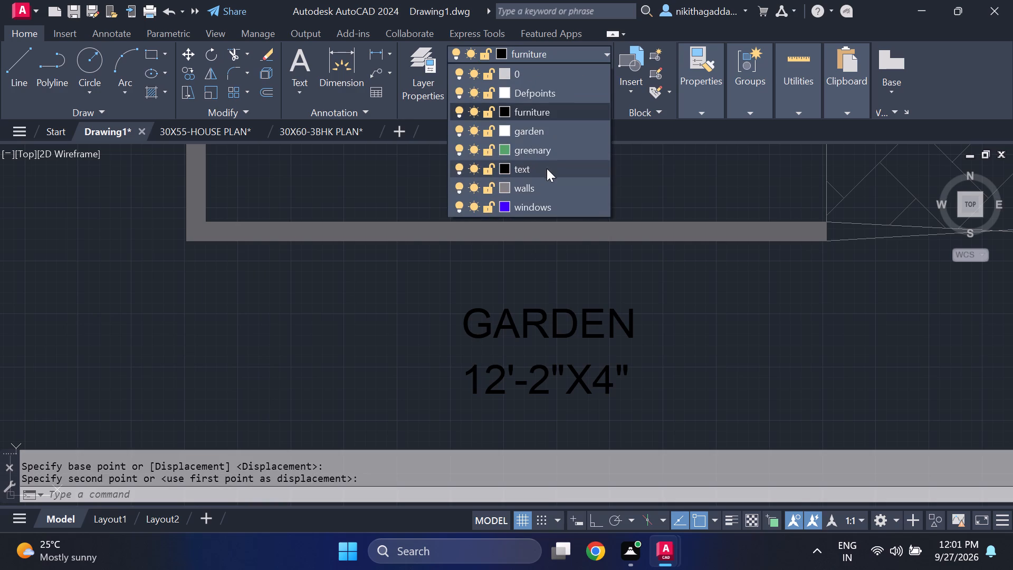
left_click(544, 153)
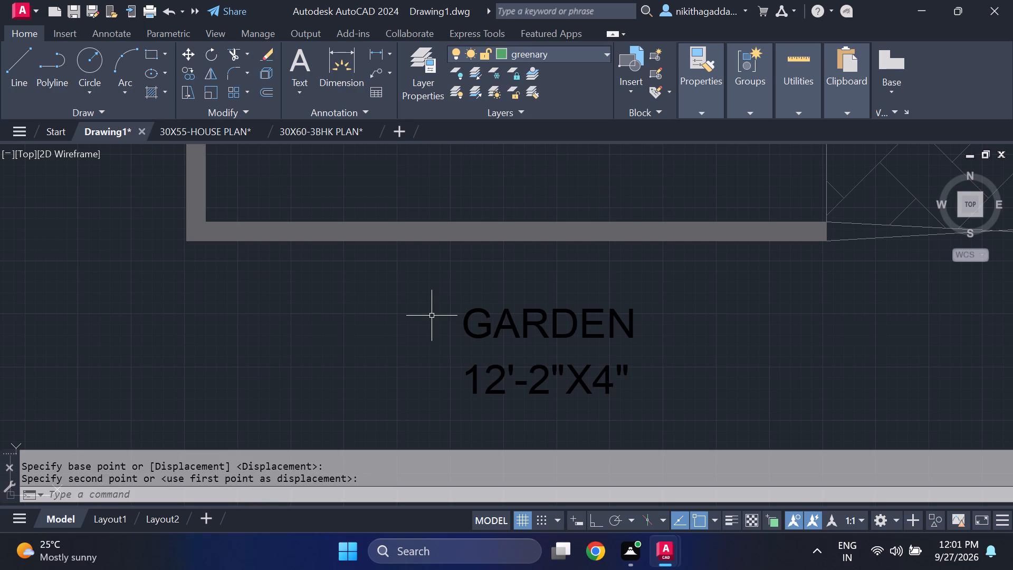
type("HATCH")
key("Return")
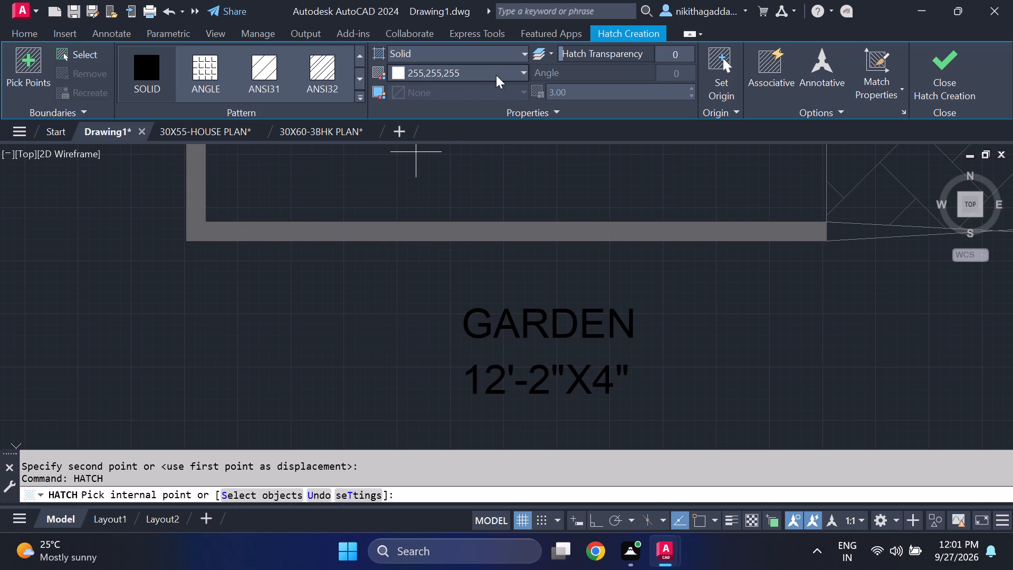
left_click(496, 75)
left_click(505, 157)
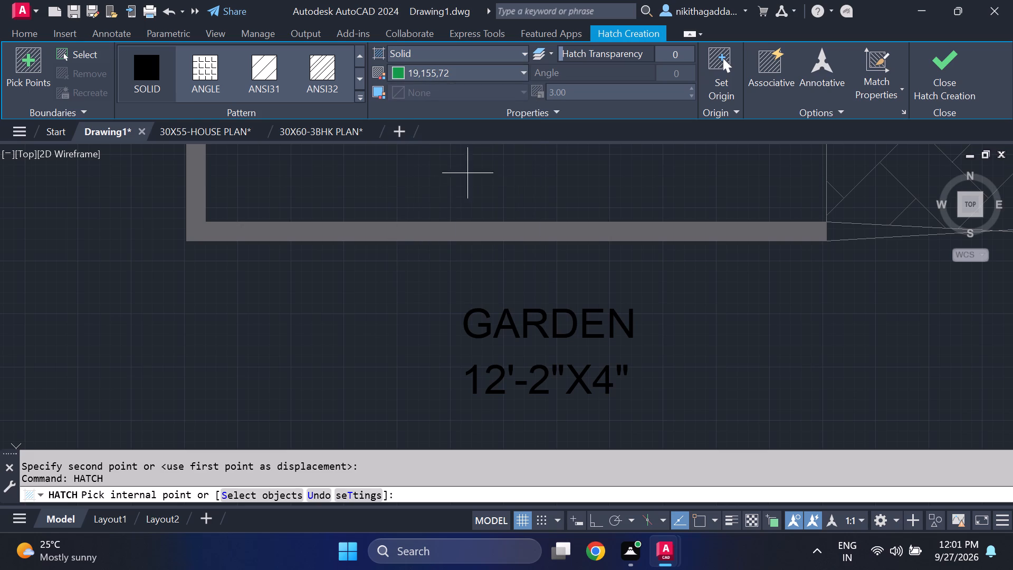
left_click(157, 75)
middle_click_drag(413, 204, 421, 340)
left_click(441, 283)
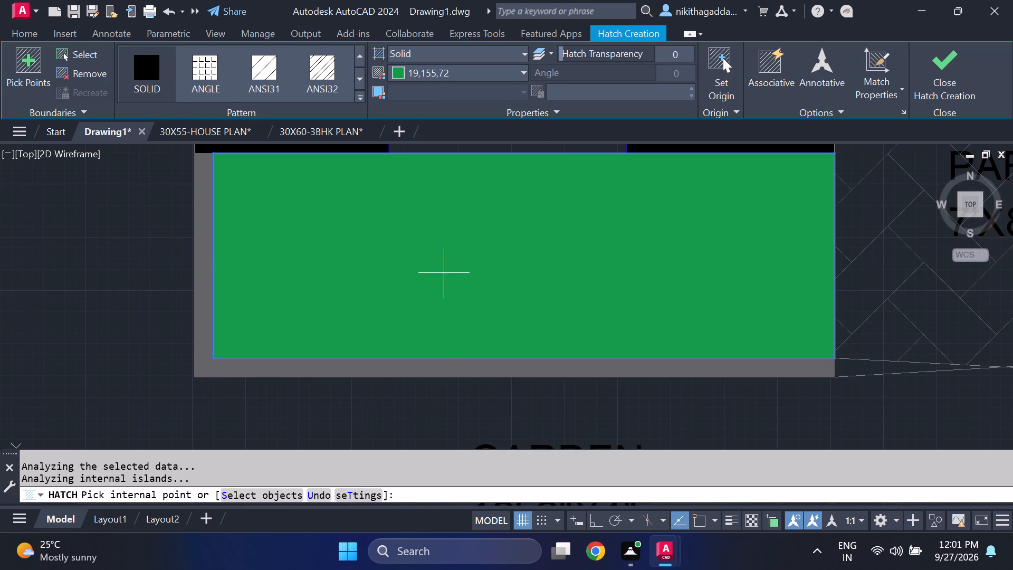
Change the garden hatch colour to the darker green 19,103,52 and finish the hatch.
left_click(488, 63)
left_click(495, 77)
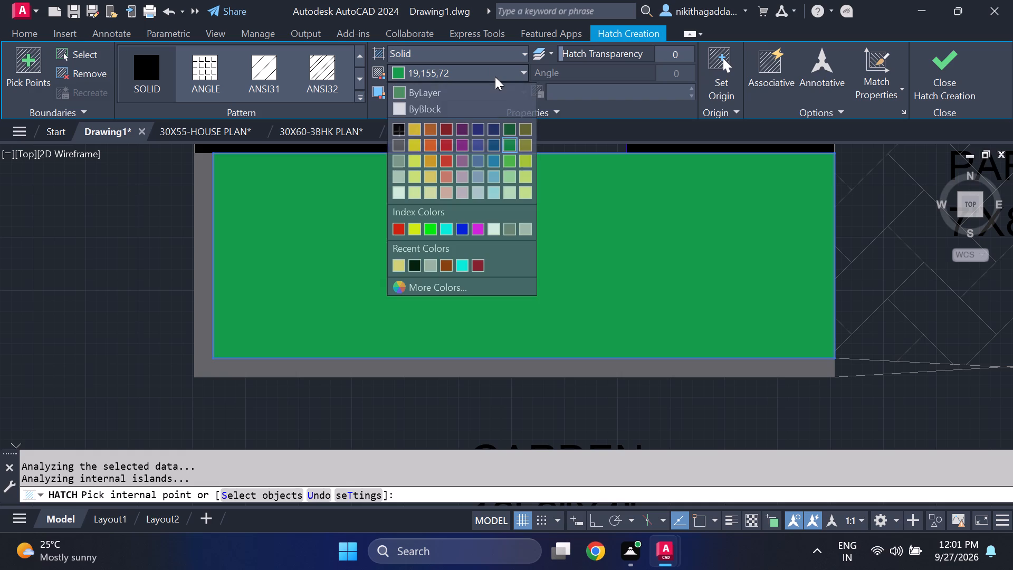
left_click(511, 128)
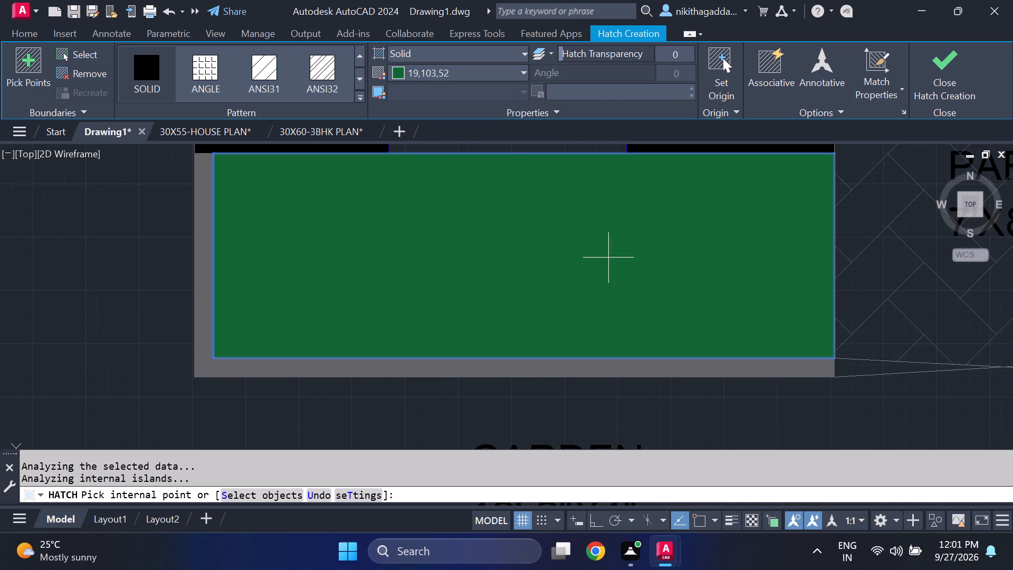
left_click(920, 77)
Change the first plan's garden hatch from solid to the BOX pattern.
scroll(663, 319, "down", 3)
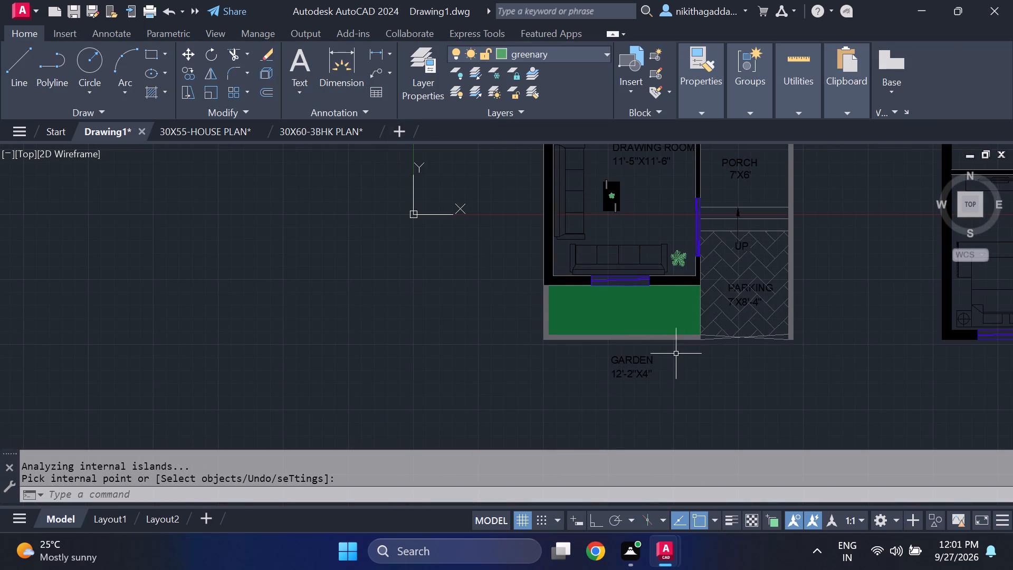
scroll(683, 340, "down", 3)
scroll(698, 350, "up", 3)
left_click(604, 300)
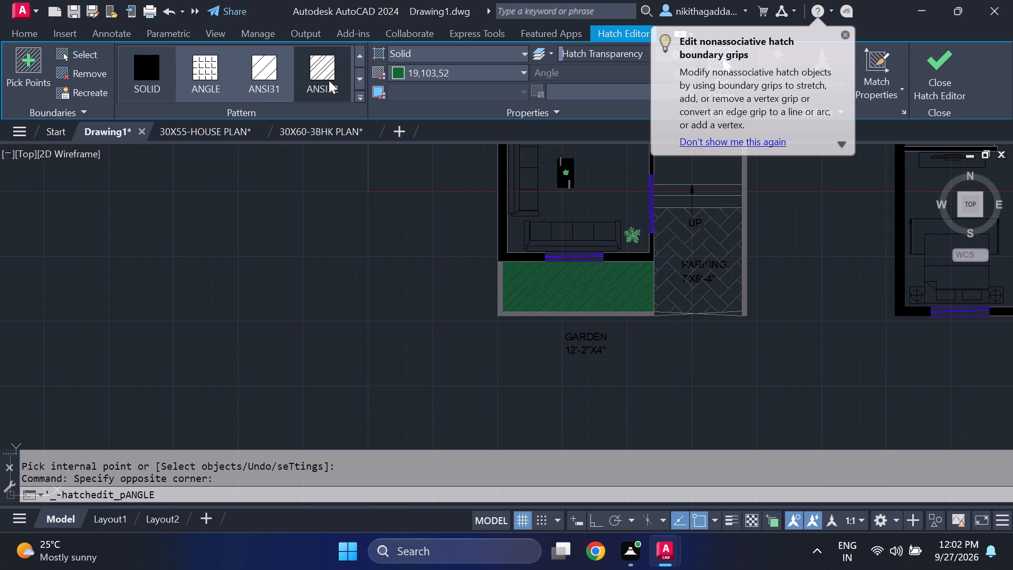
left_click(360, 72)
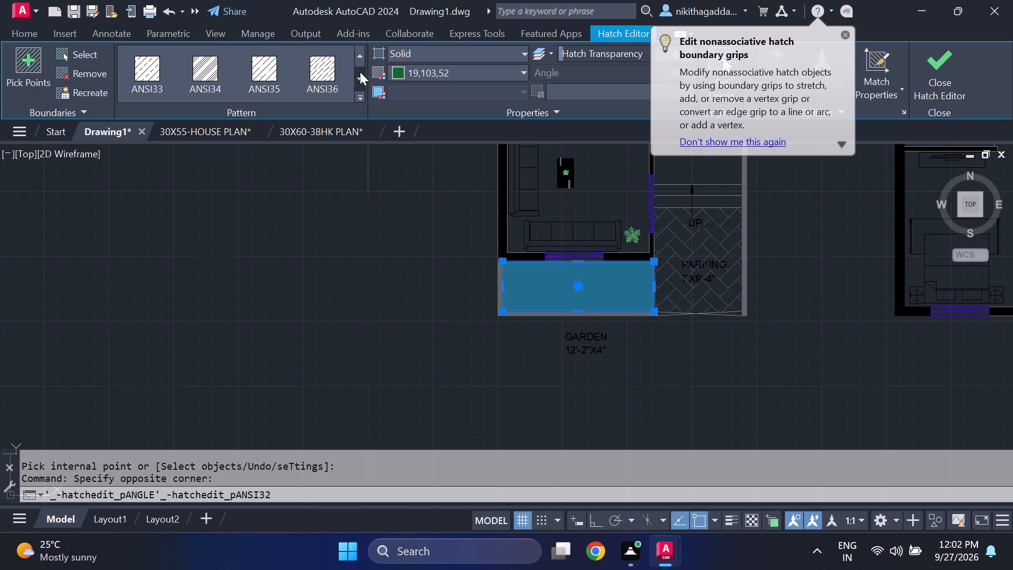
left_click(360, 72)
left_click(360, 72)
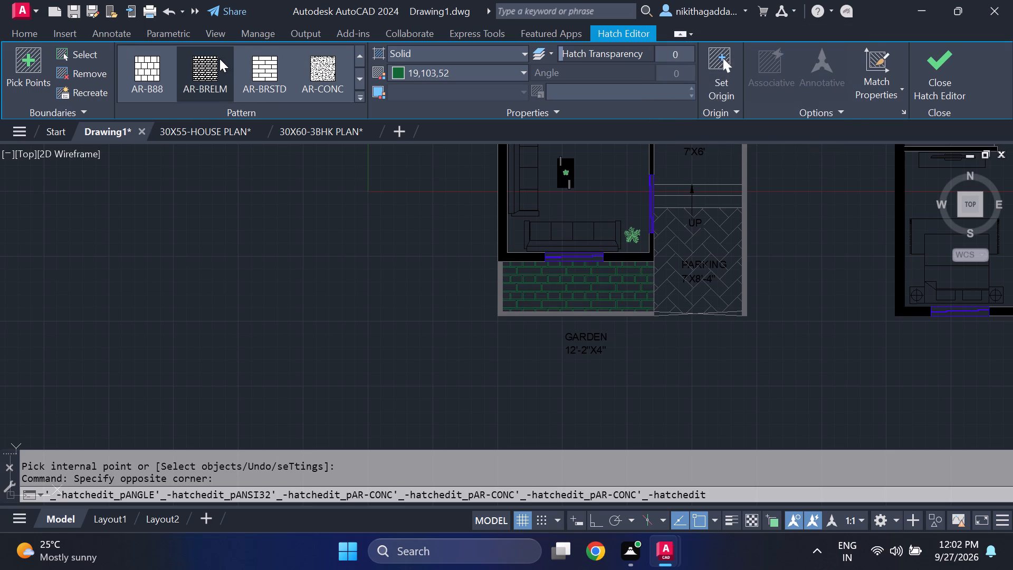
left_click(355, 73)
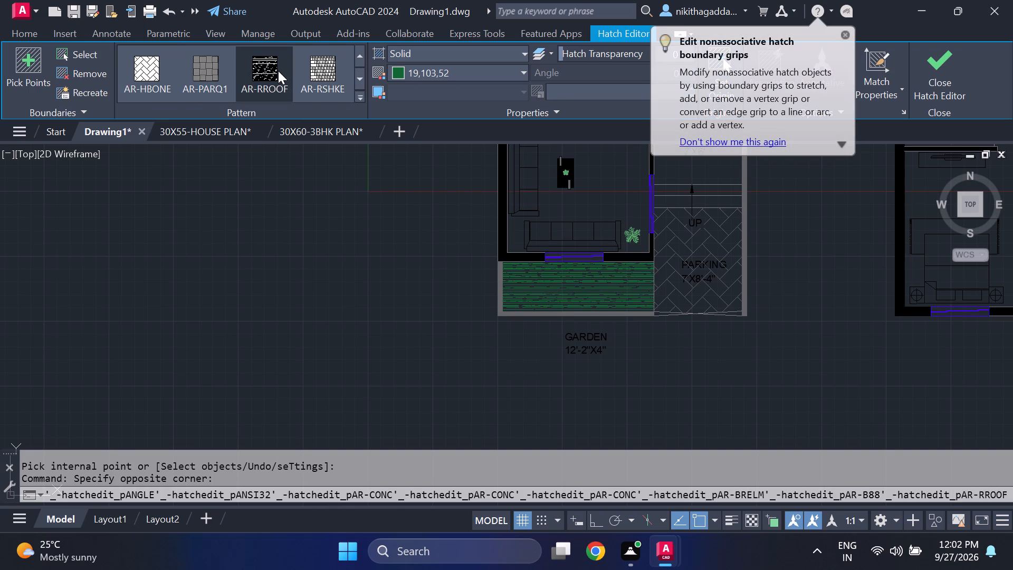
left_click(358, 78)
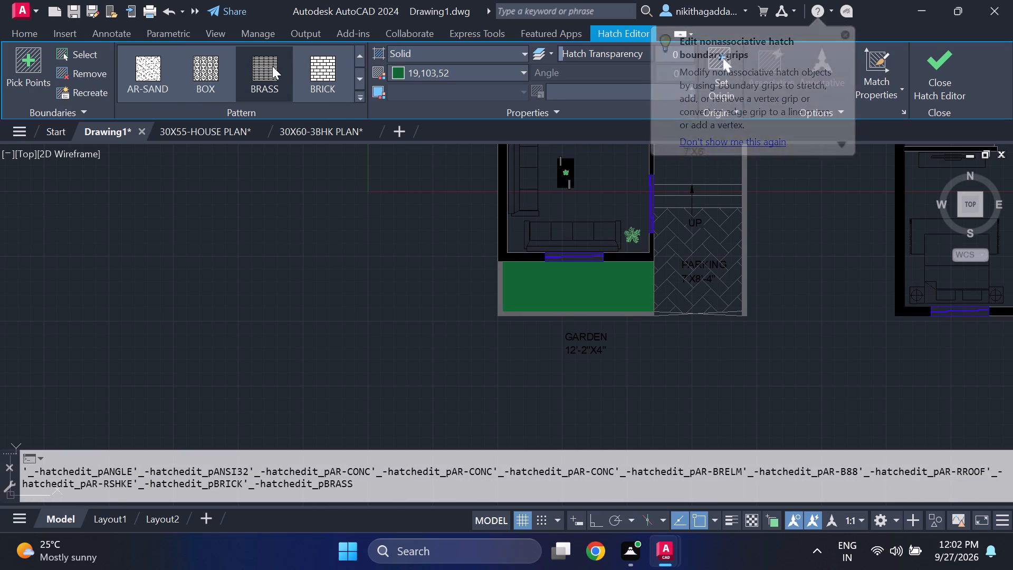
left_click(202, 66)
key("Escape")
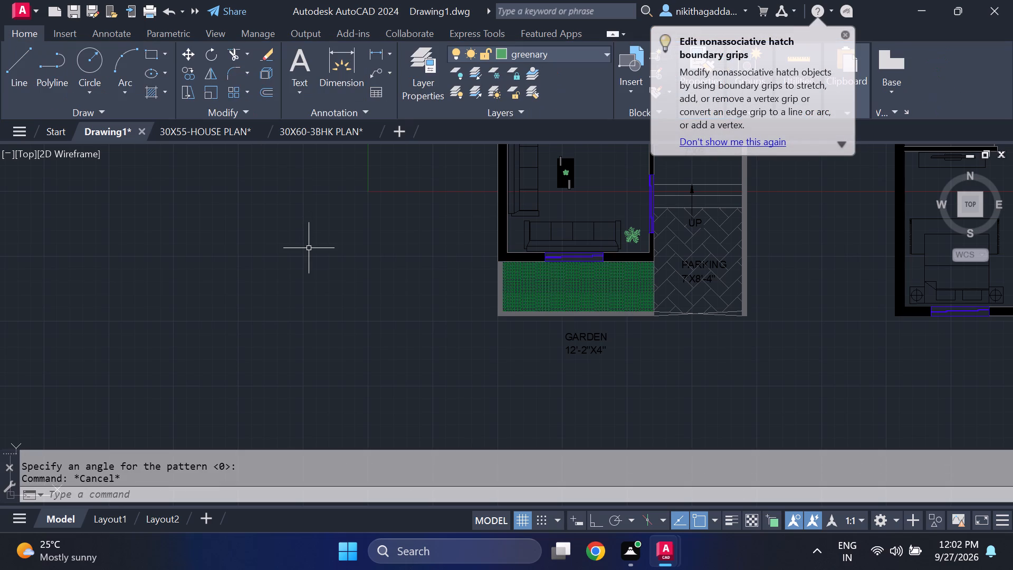
Change the first plan's garden hatch pattern to ESCHER and finish the hatch edit.
scroll(523, 287, "up", 3)
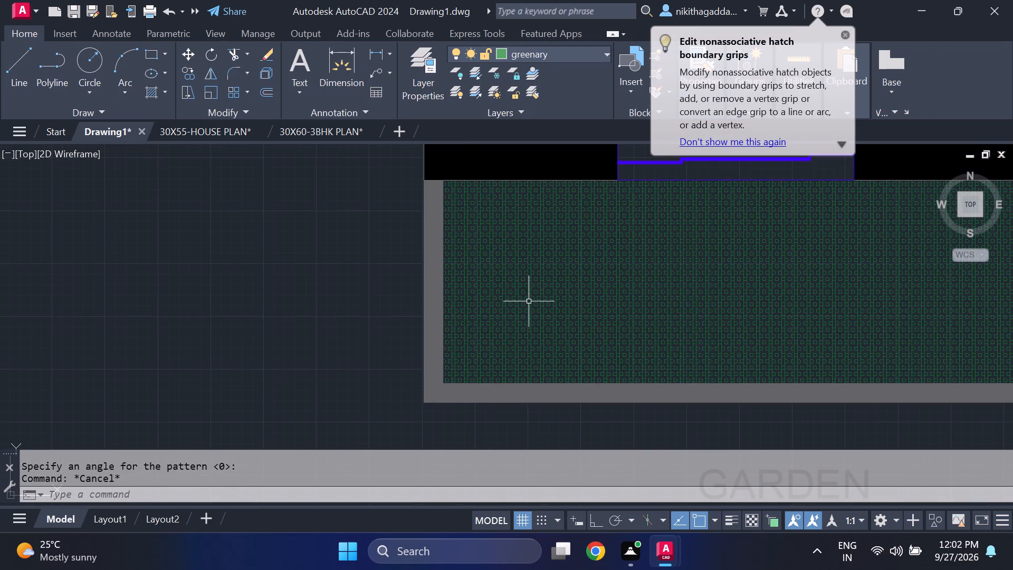
scroll(531, 301, "down", 4)
scroll(546, 297, "up", 2)
left_click(548, 300)
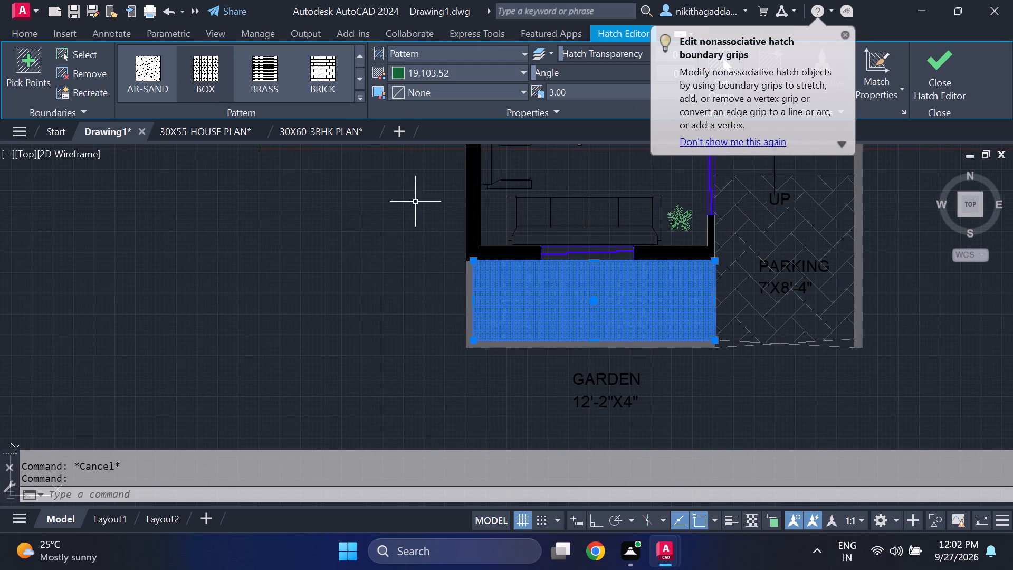
left_click(353, 80)
left_click(358, 77)
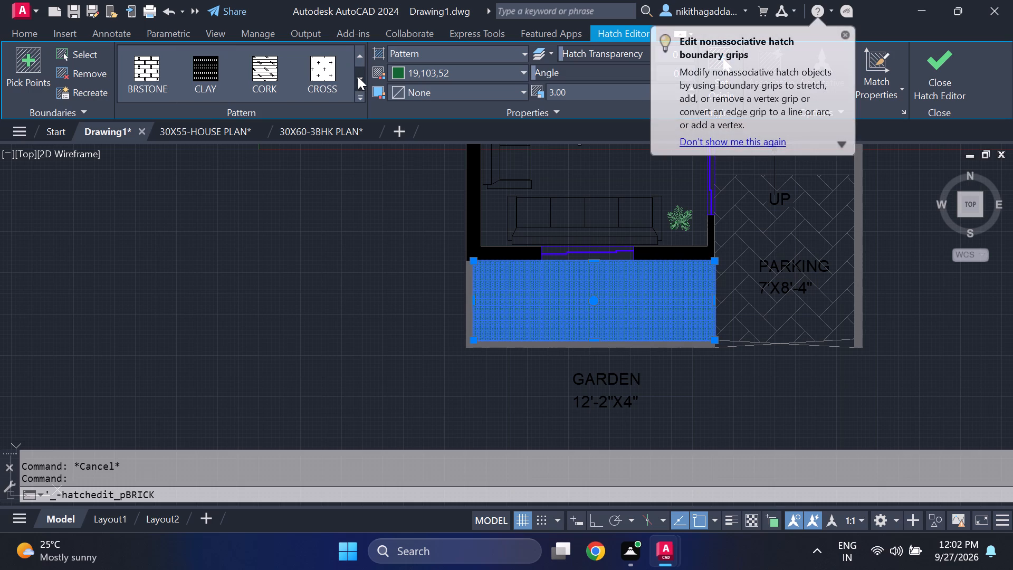
left_click(358, 77)
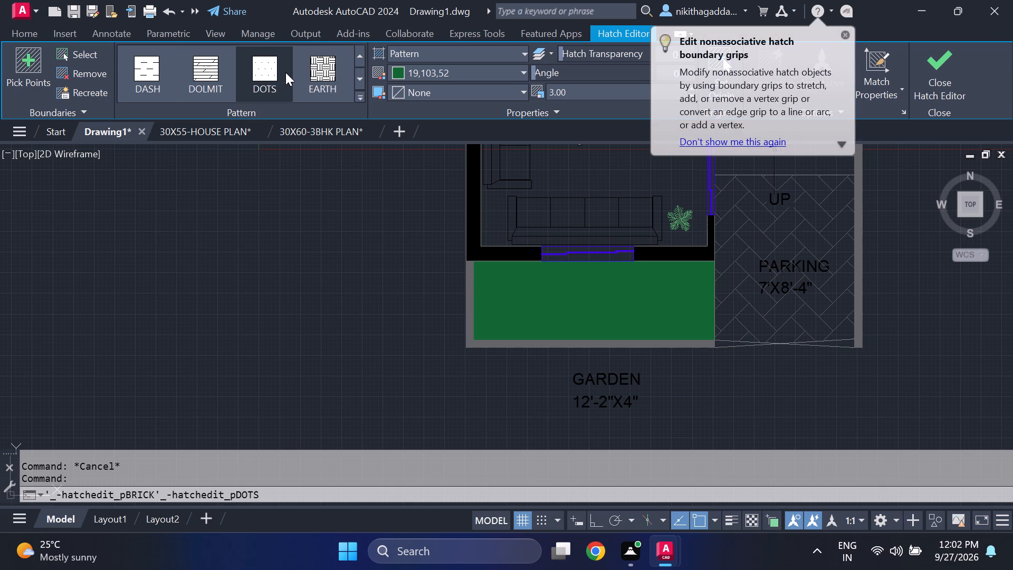
left_click(356, 79)
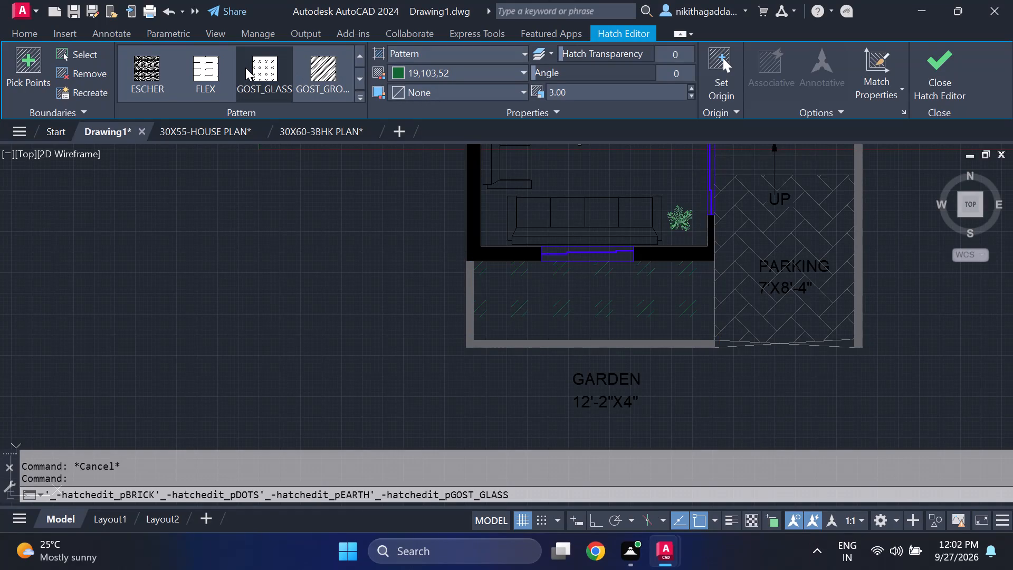
left_click(139, 65)
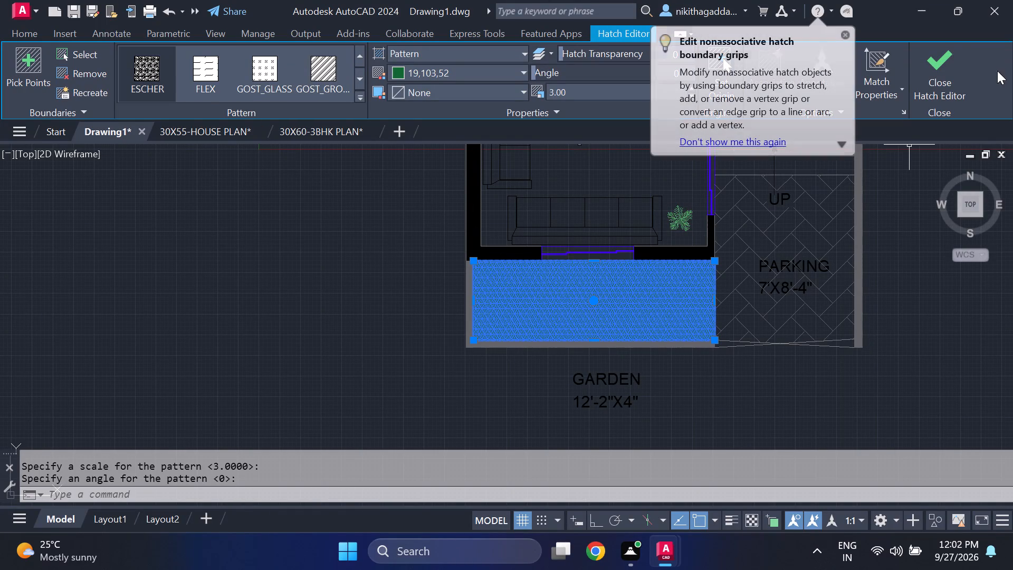
left_click(952, 66)
Move the GARDEN name and 12'-2"X4" text together from below the boundary wall onto the middle of the first plan's garden hatch.
scroll(536, 367, "up", 3)
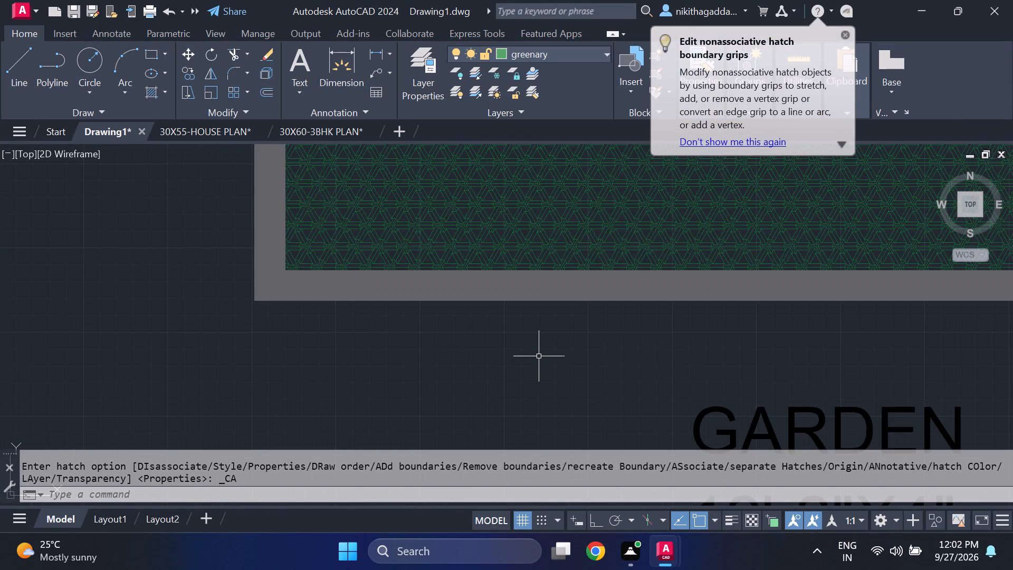
scroll(543, 358, "down", 5)
scroll(652, 367, "down", 1)
middle_click_drag(651, 374, 648, 373)
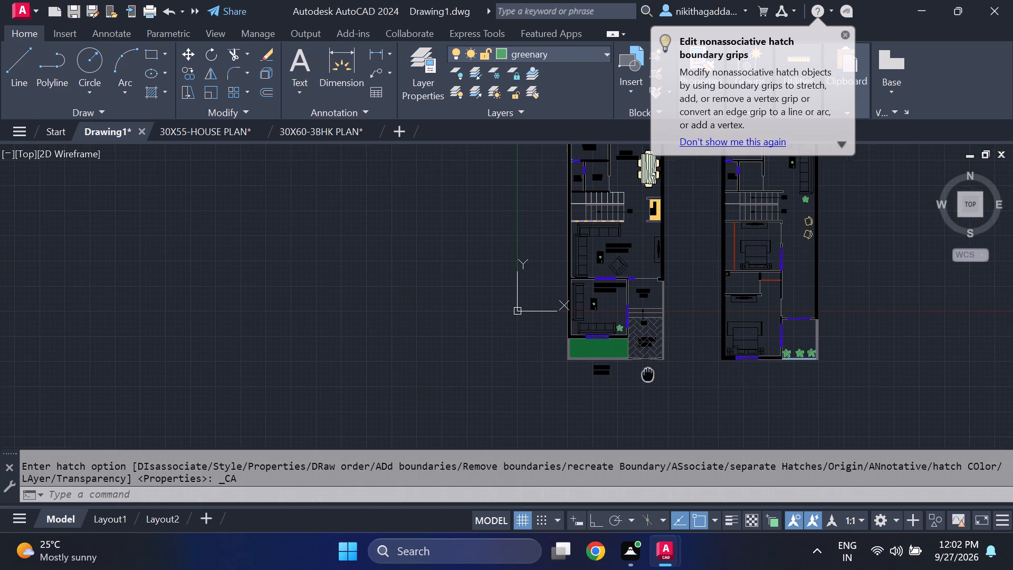
middle_click_drag(648, 373, 628, 344)
scroll(625, 339, "down", 1)
scroll(628, 338, "up", 1)
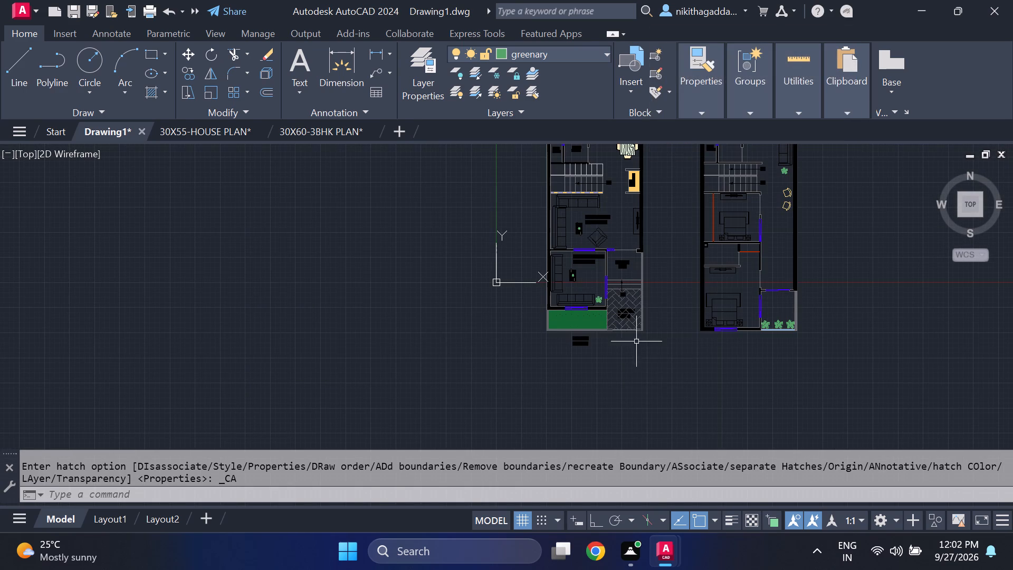
scroll(587, 338, "up", 3)
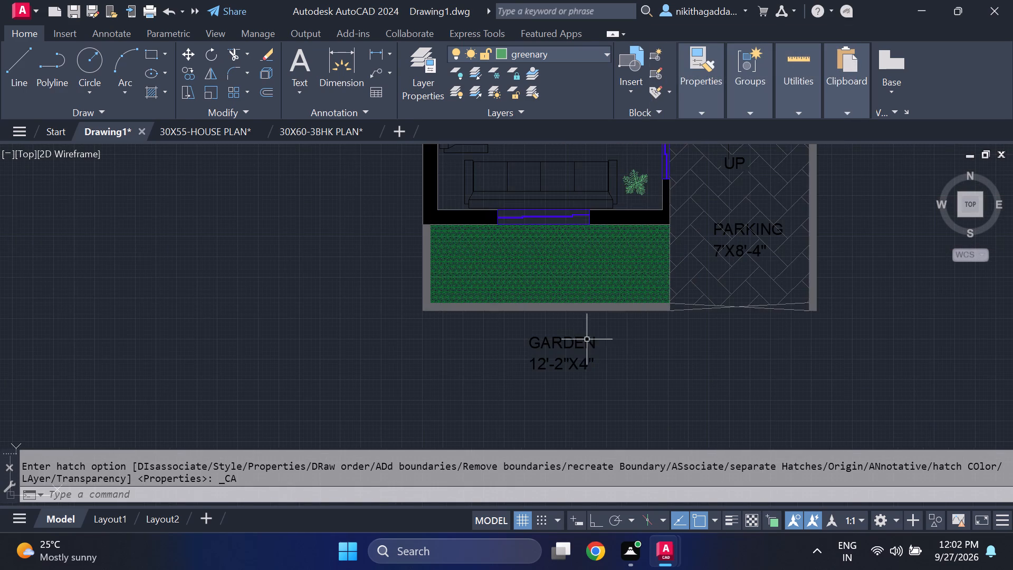
left_click(604, 338)
left_click(474, 391)
key("m")
key("Return")
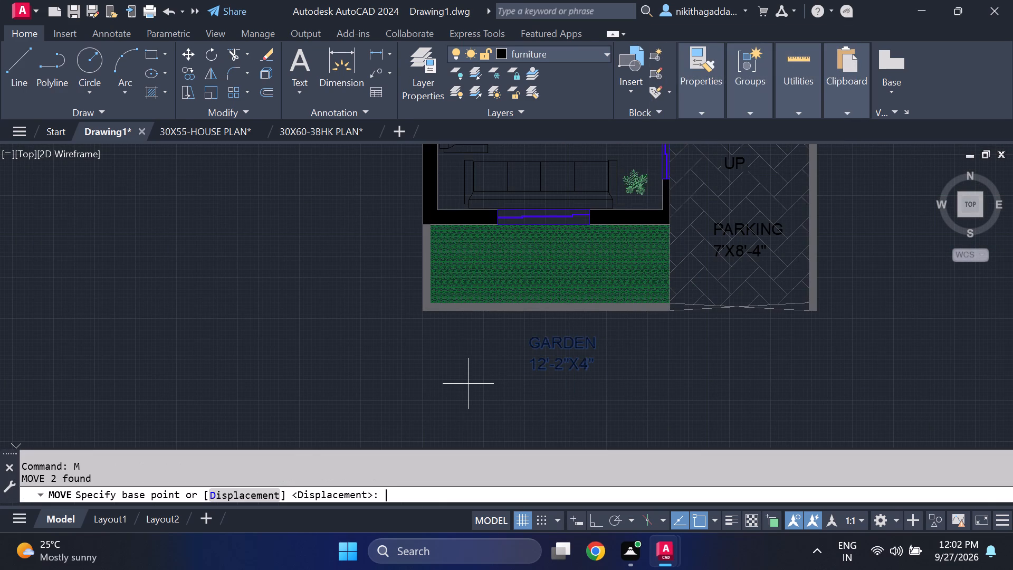
left_click(529, 352)
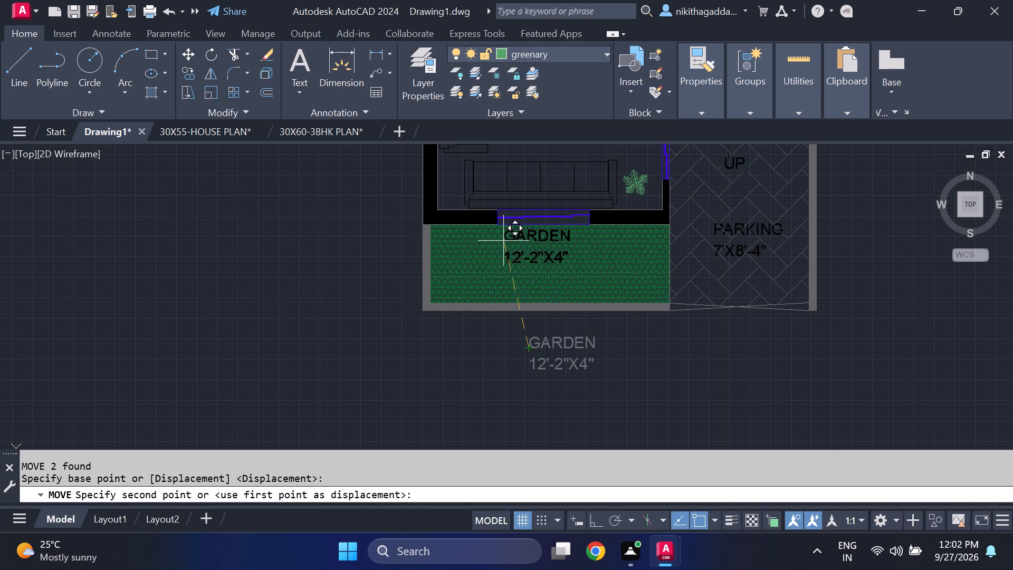
left_click(513, 263)
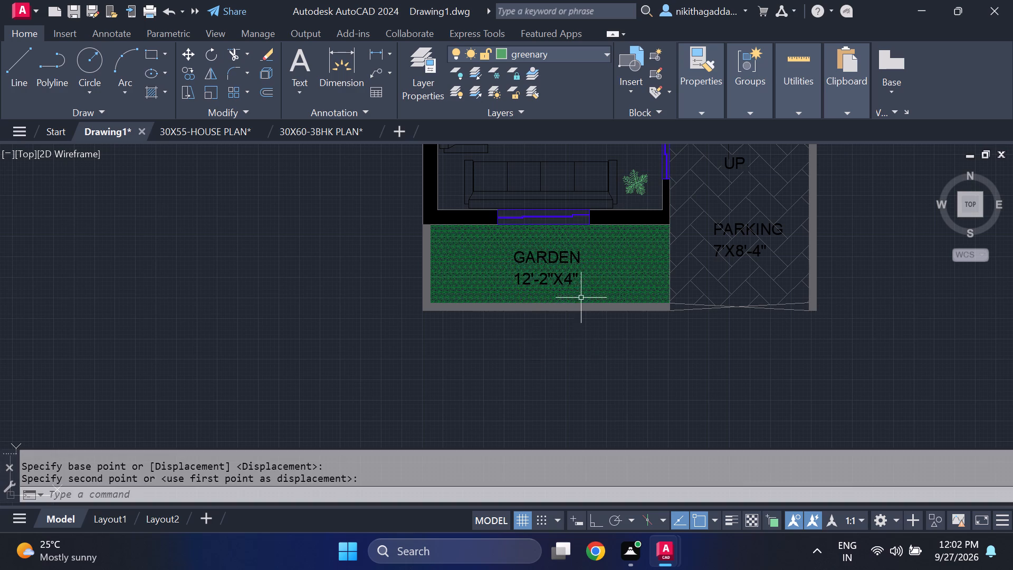
Move the first plan's PORCH name and 7'X6' text out of the porch to the empty area between the two plans.
scroll(594, 330, "down", 2)
middle_click_drag(597, 363, 443, 310)
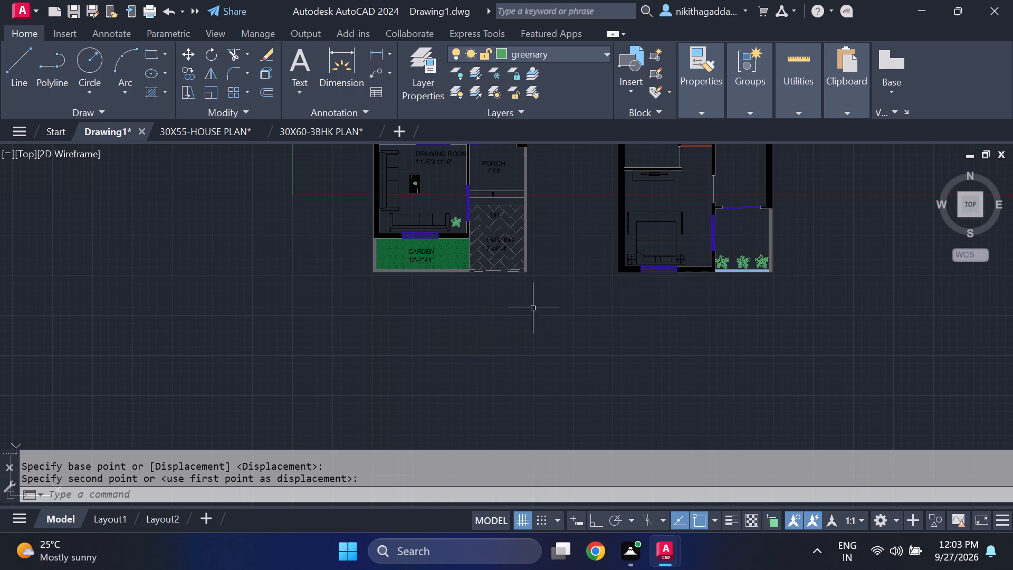
middle_click_drag(577, 302, 588, 354)
scroll(543, 230, "up", 2)
scroll(438, 214, "up", 1)
middle_click_drag(439, 214, 466, 241)
left_click(511, 187)
left_click(472, 230)
key("m")
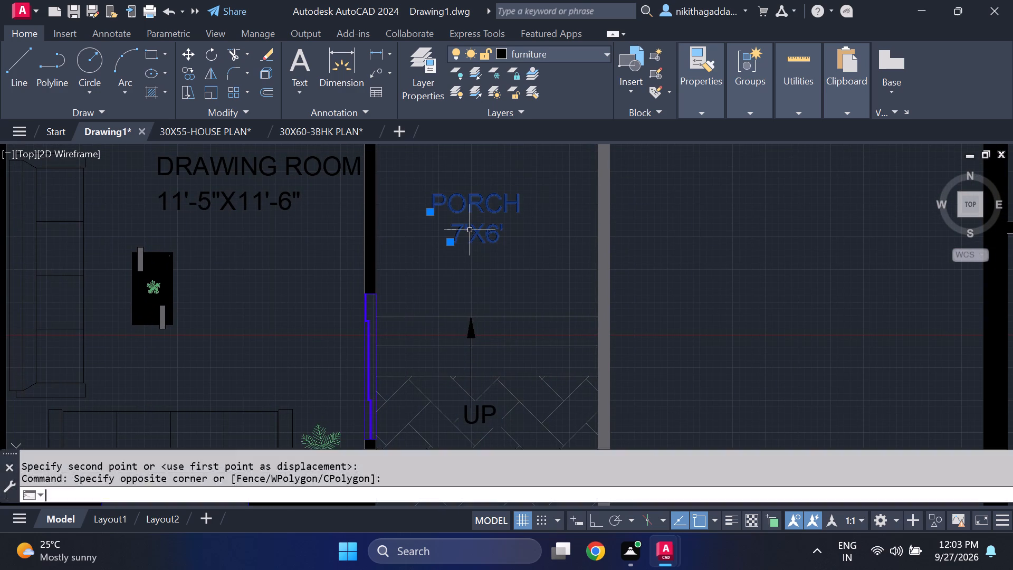
key("Return")
left_click_drag(425, 204, 434, 209)
left_click(731, 194)
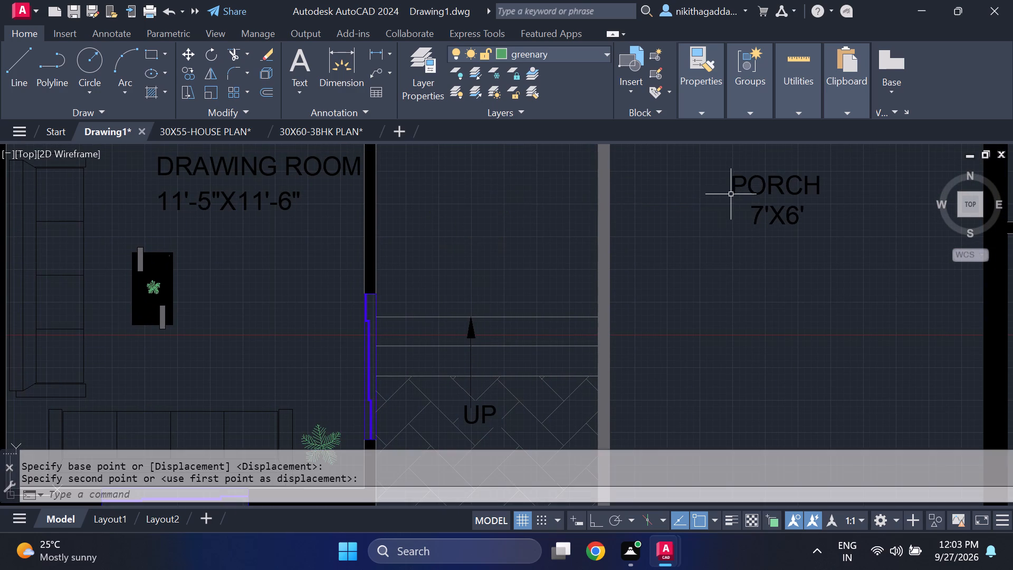
Hatch the first plan's porch with the DOLMIT pattern in orange 205,105,40.
scroll(727, 290, "down", 2)
type("HATCH")
key("Return")
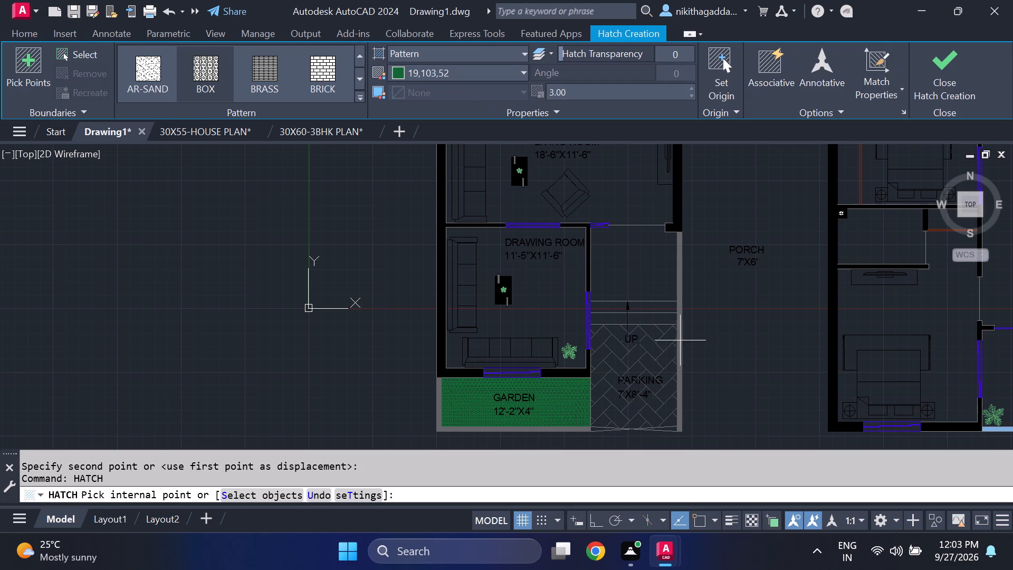
left_click(496, 66)
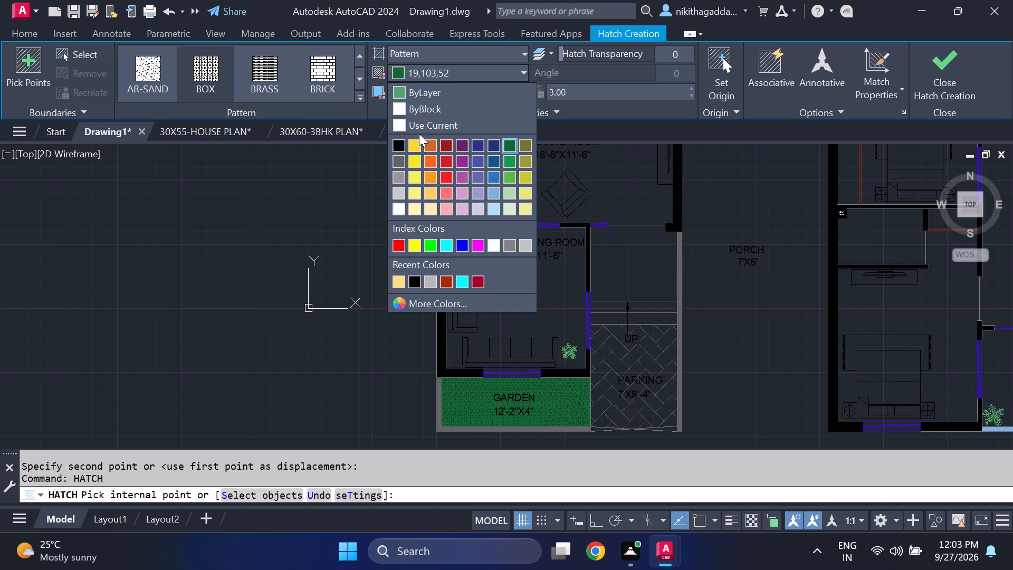
left_click(434, 140)
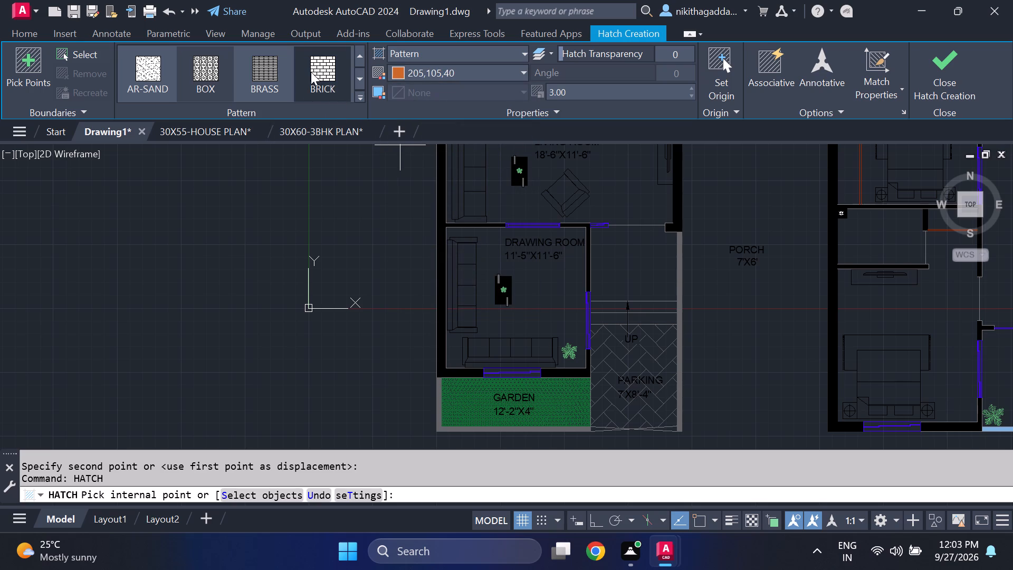
left_click(365, 74)
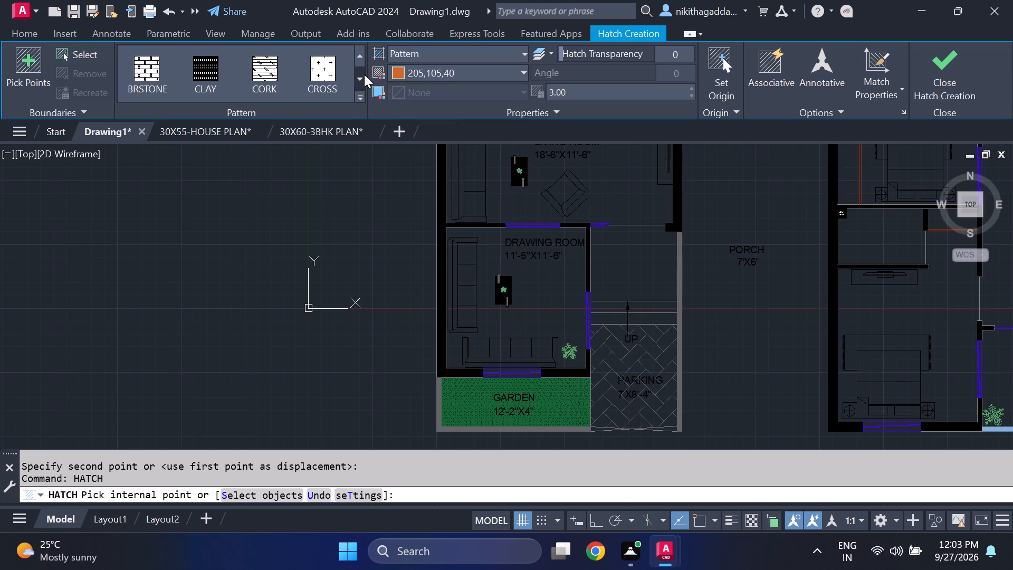
left_click(364, 74)
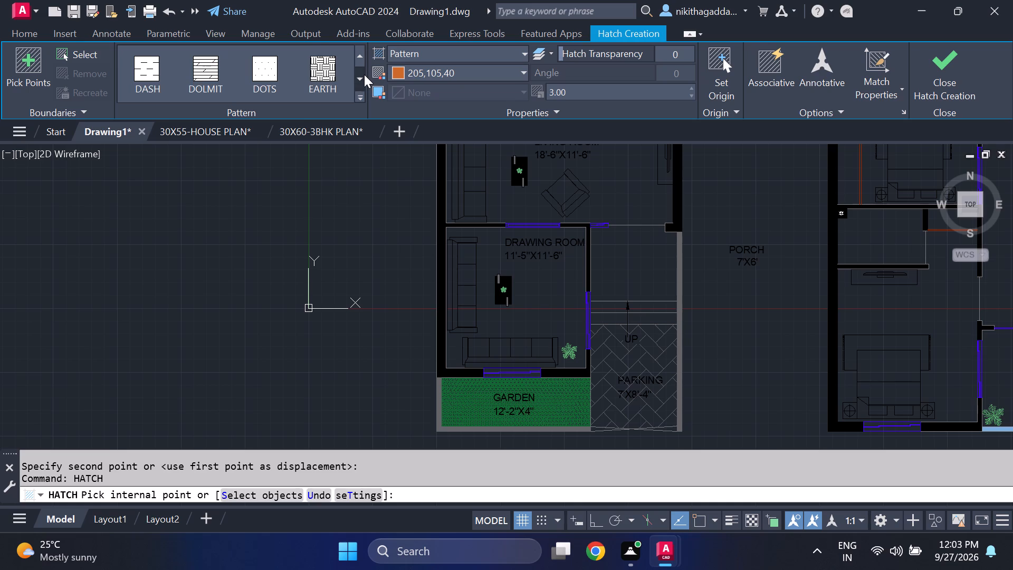
left_click(210, 76)
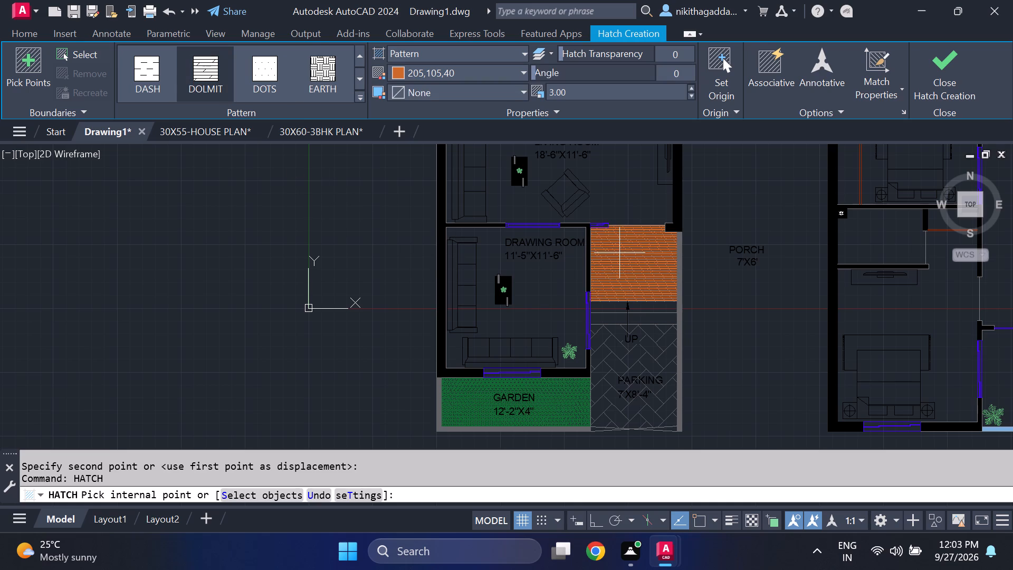
left_click(619, 253)
left_click(960, 80)
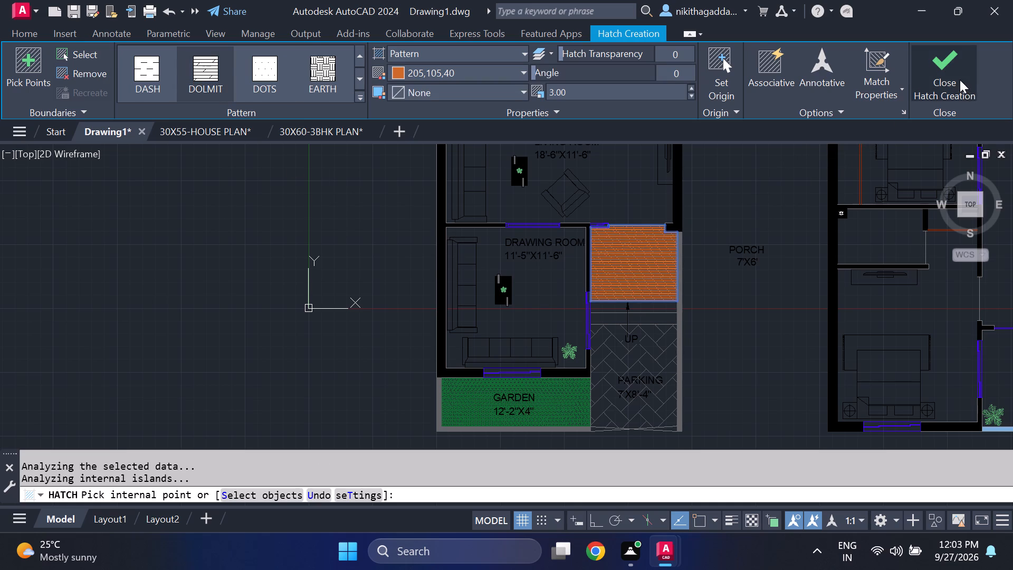
Move the PORCH name and 7'X6' text together back onto the middle of the orange porch hatch.
left_click(775, 229)
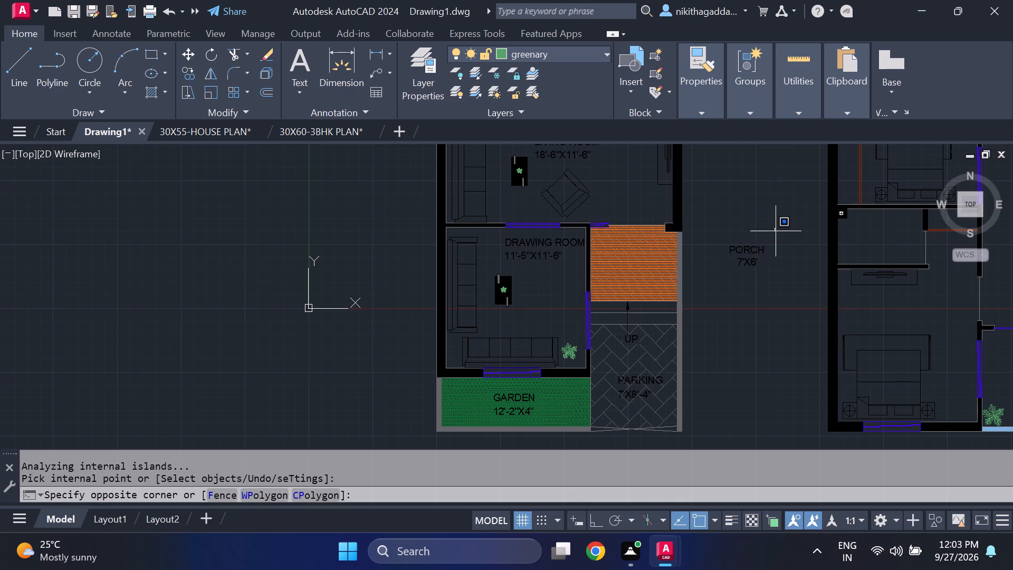
left_click(719, 280)
key("m")
key("Return")
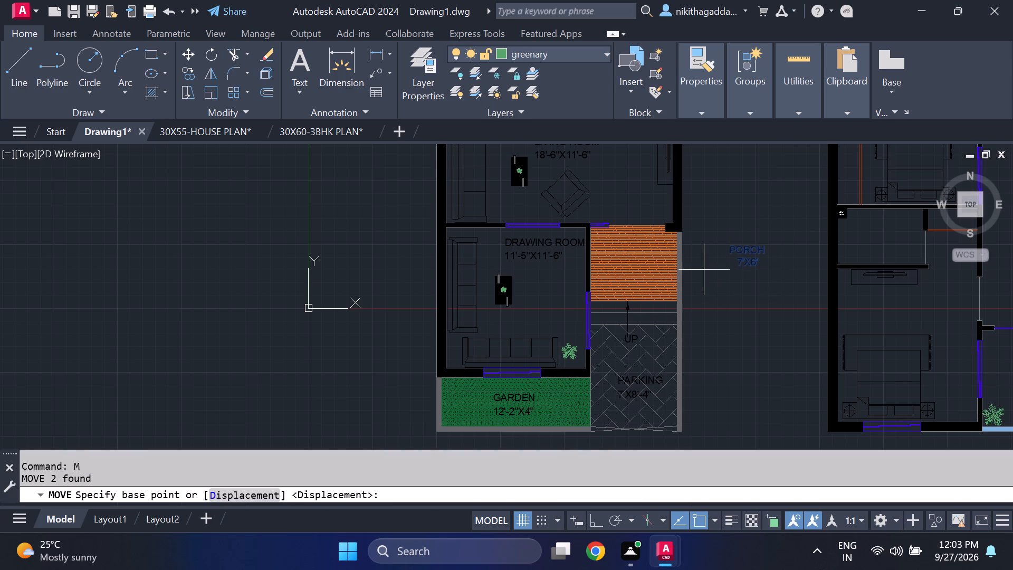
left_click(724, 260)
left_click(616, 261)
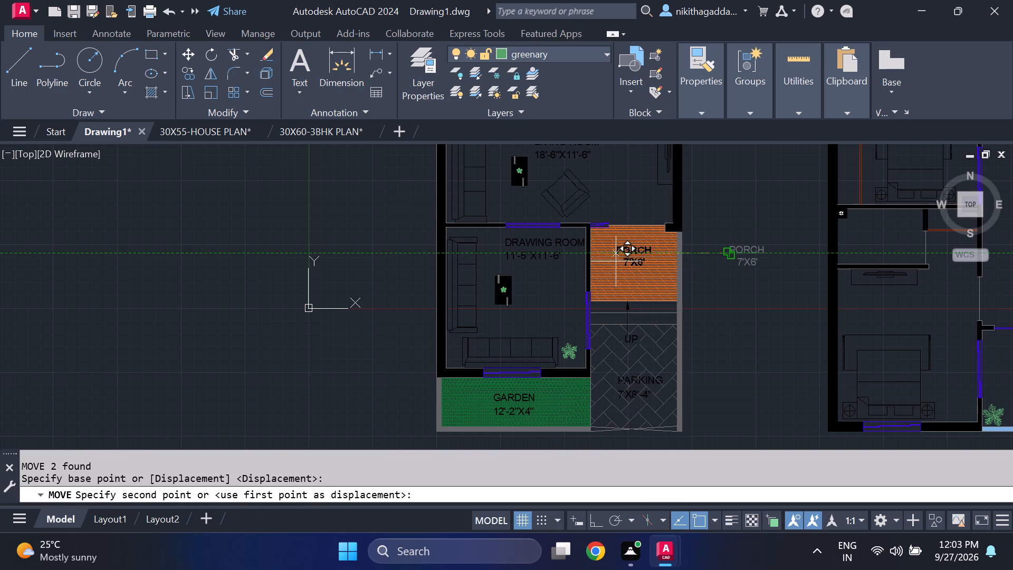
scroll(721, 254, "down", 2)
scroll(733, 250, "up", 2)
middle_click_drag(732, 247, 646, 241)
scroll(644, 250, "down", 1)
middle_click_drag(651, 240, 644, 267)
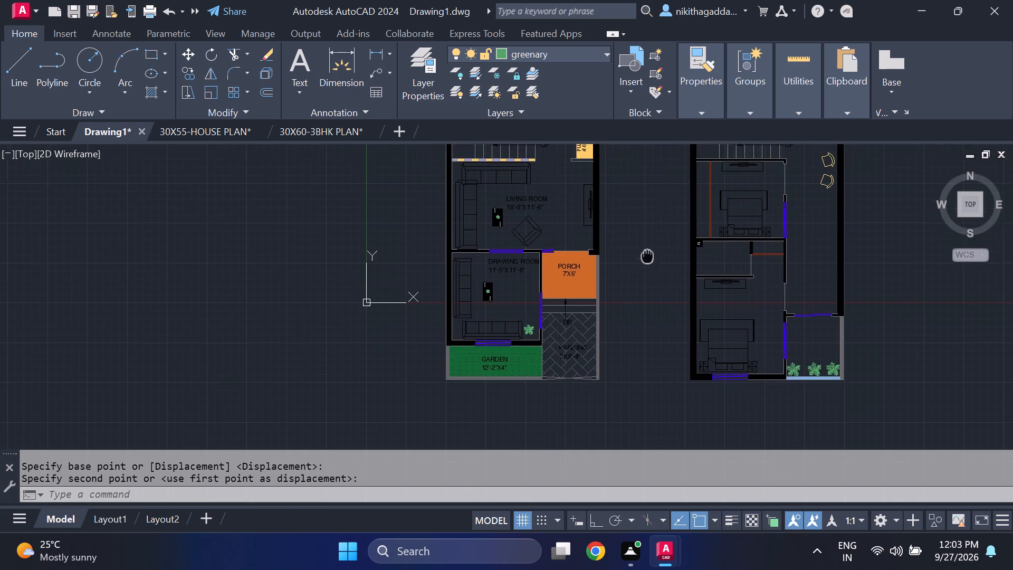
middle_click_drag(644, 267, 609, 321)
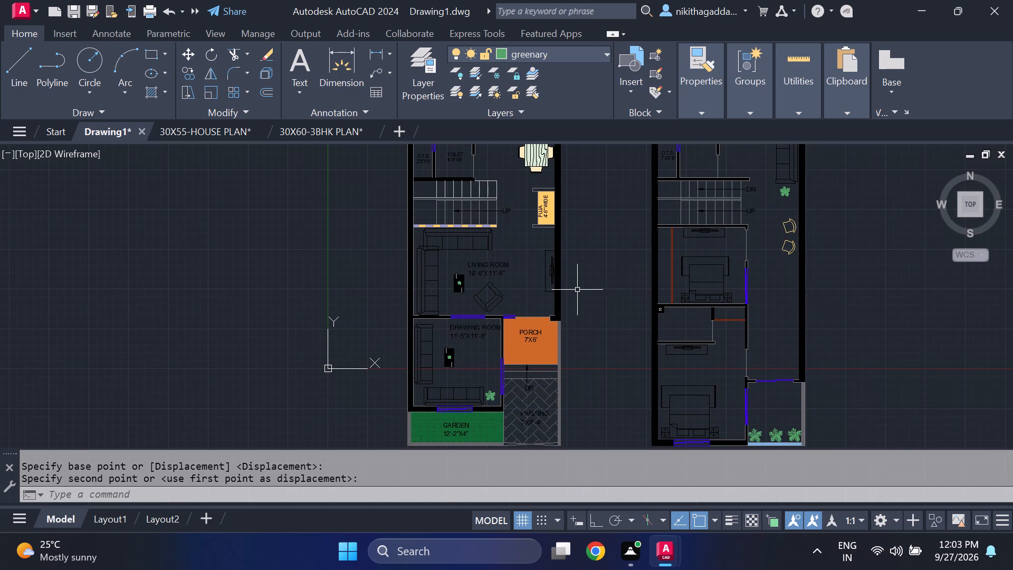
Look over the labelled and hatched spaces across both floor plans.
scroll(515, 279, "up", 2)
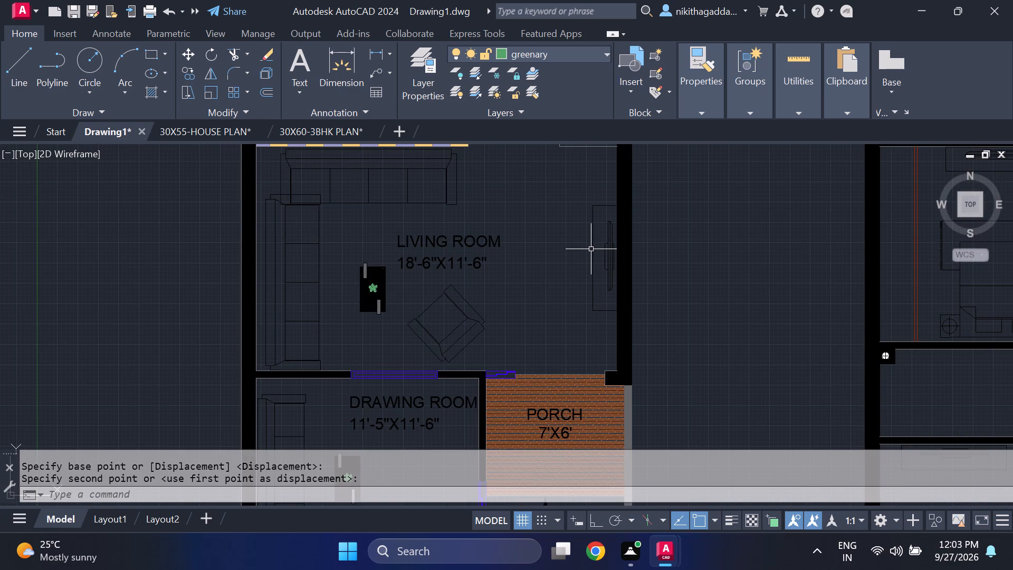
scroll(590, 248, "down", 1)
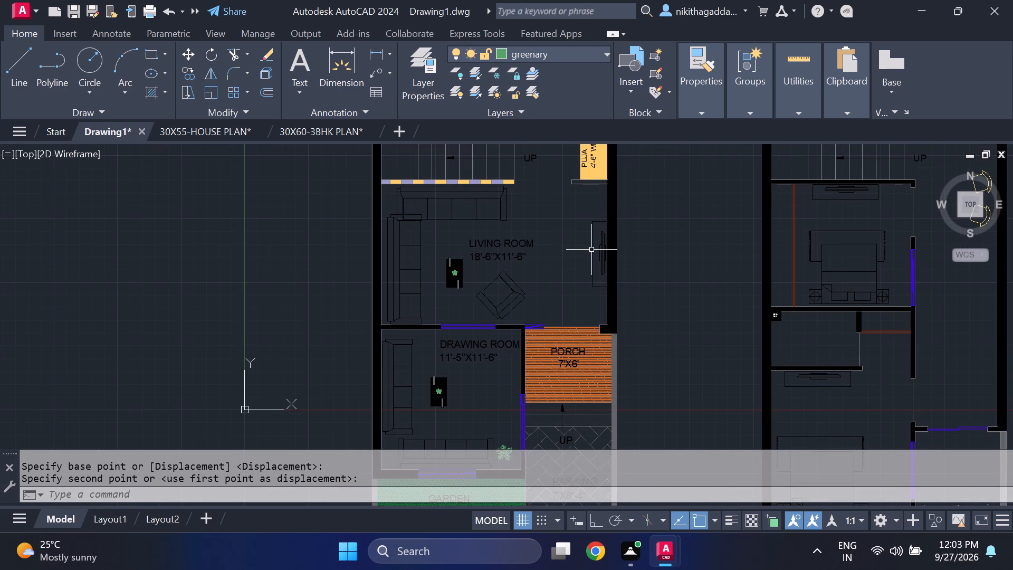
scroll(602, 242, "down", 2)
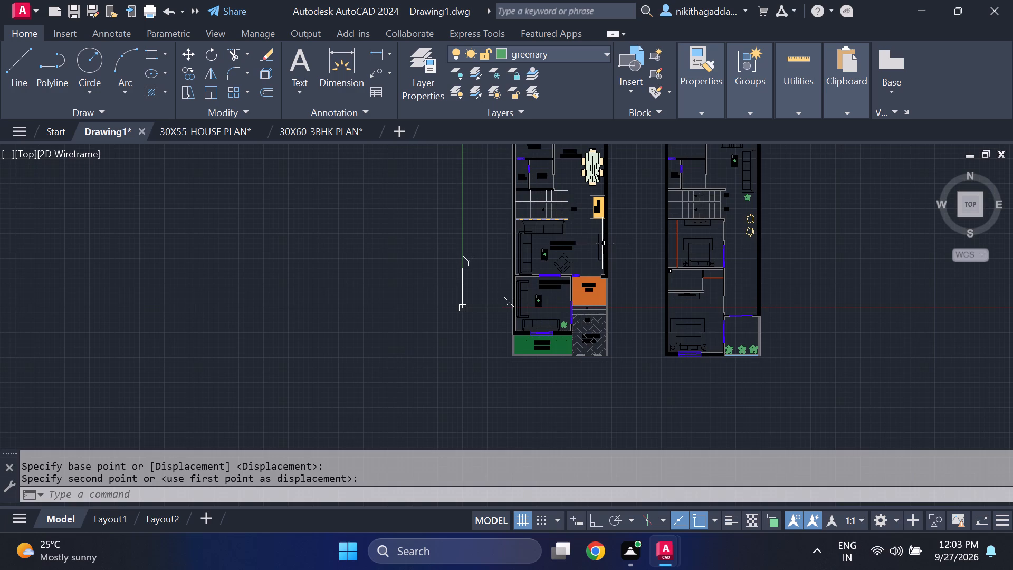
scroll(602, 244, "up", 3)
scroll(600, 250, "down", 2)
middle_click_drag(646, 311, 595, 388)
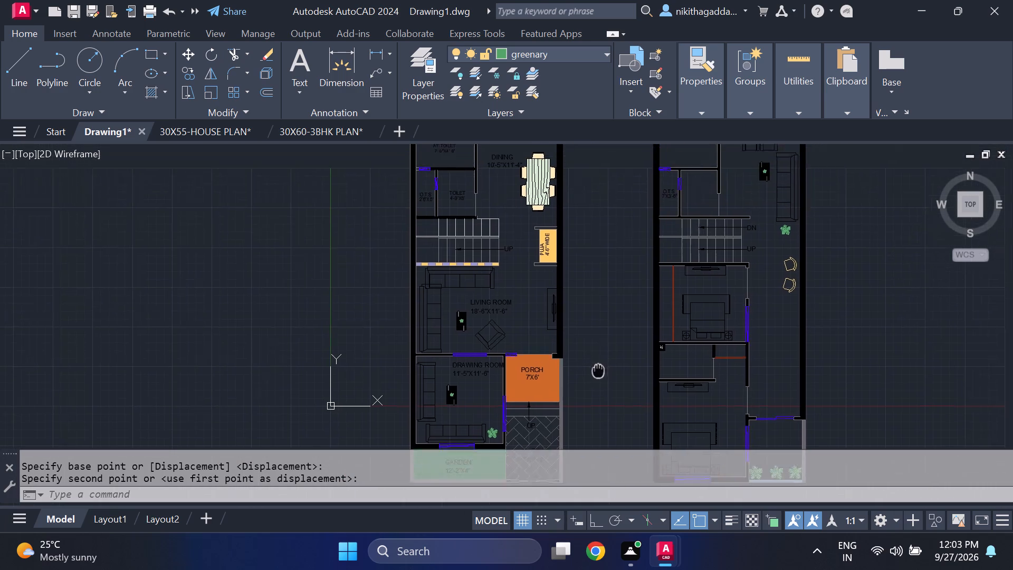
middle_click_drag(595, 388, 373, 331)
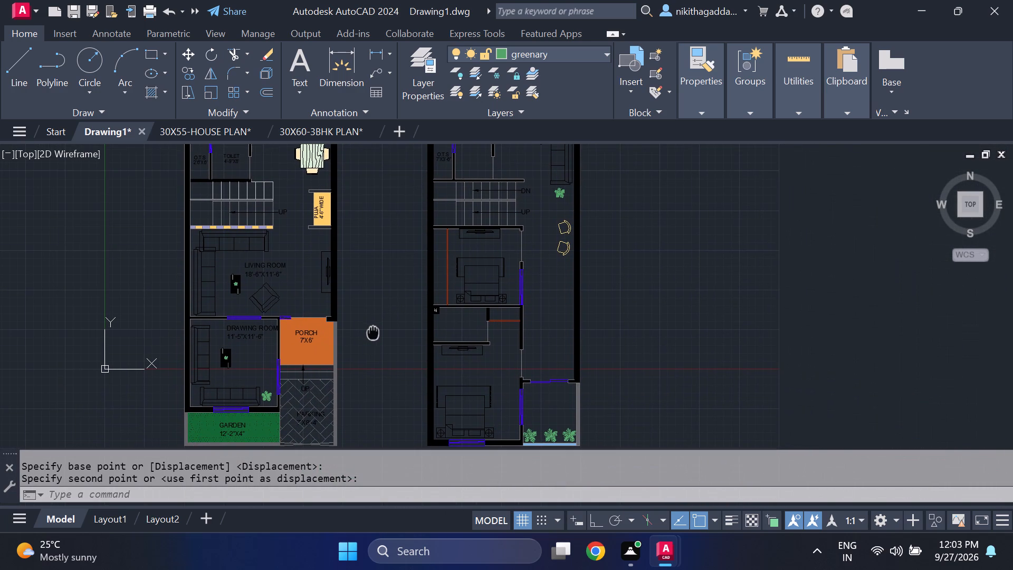
middle_click_drag(373, 331, 596, 301)
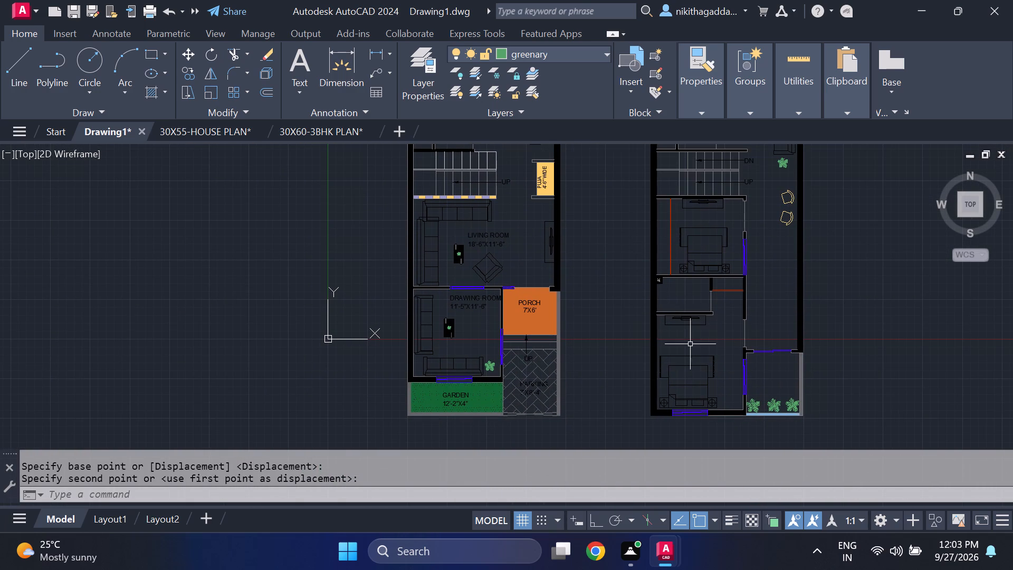
middle_click_drag(636, 318, 436, 318)
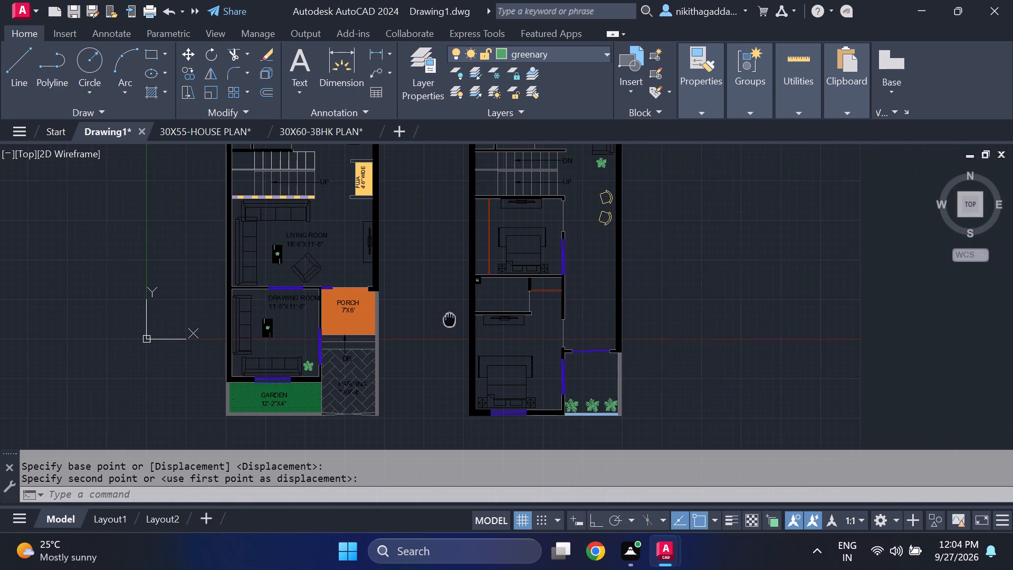
middle_click_drag(436, 318, 508, 340)
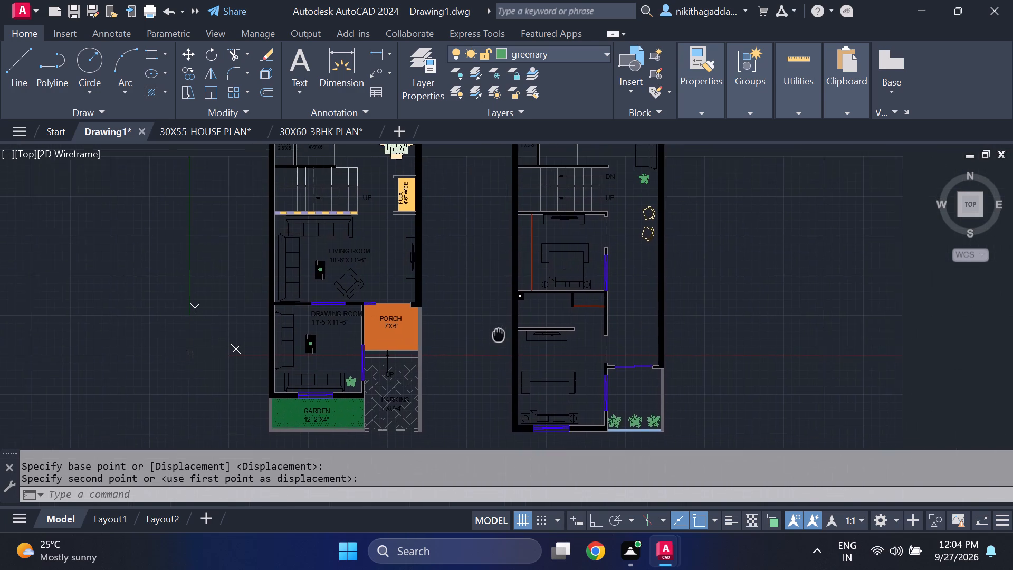
middle_click_drag(508, 340, 523, 350)
scroll(575, 265, "down", 1)
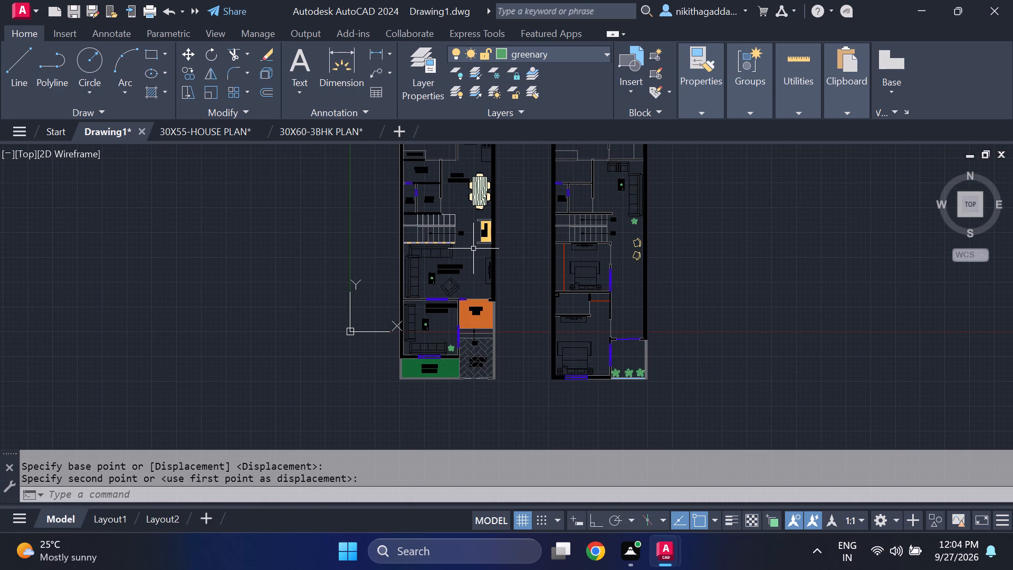
scroll(428, 215, "up", 1)
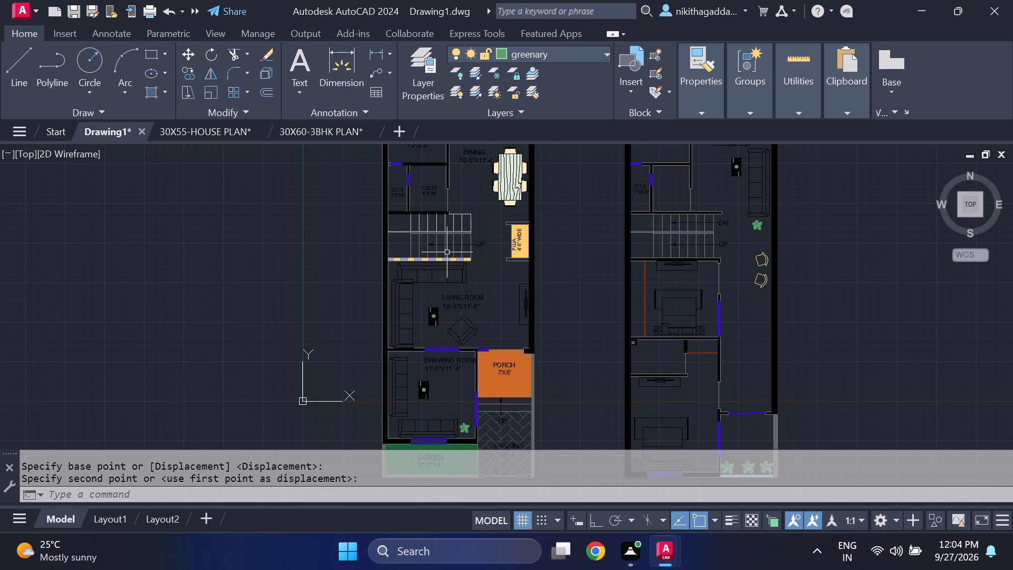
Set the current drawing colour to red (index colour 1).
type("COLOR")
key("Return")
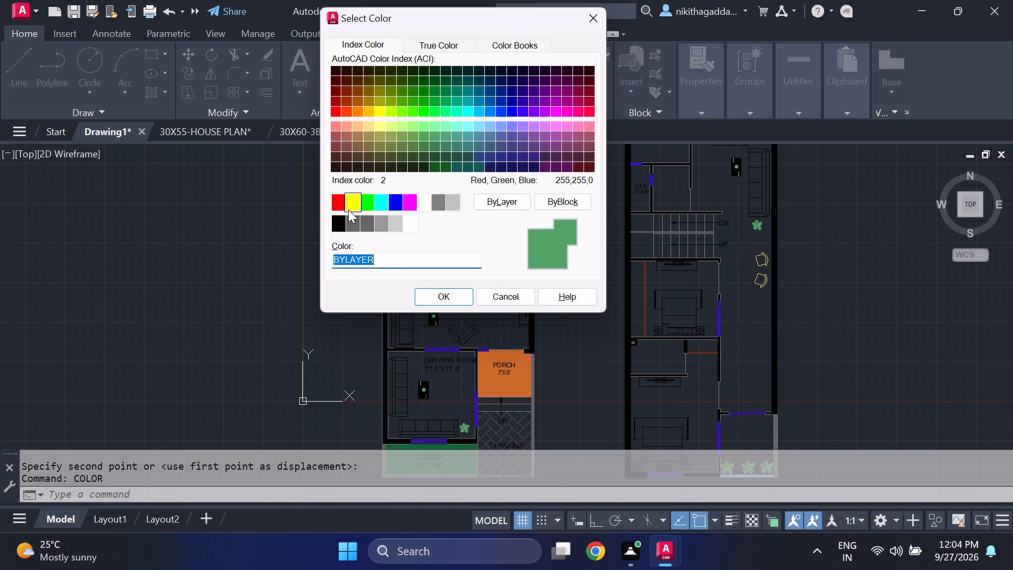
left_click(337, 201)
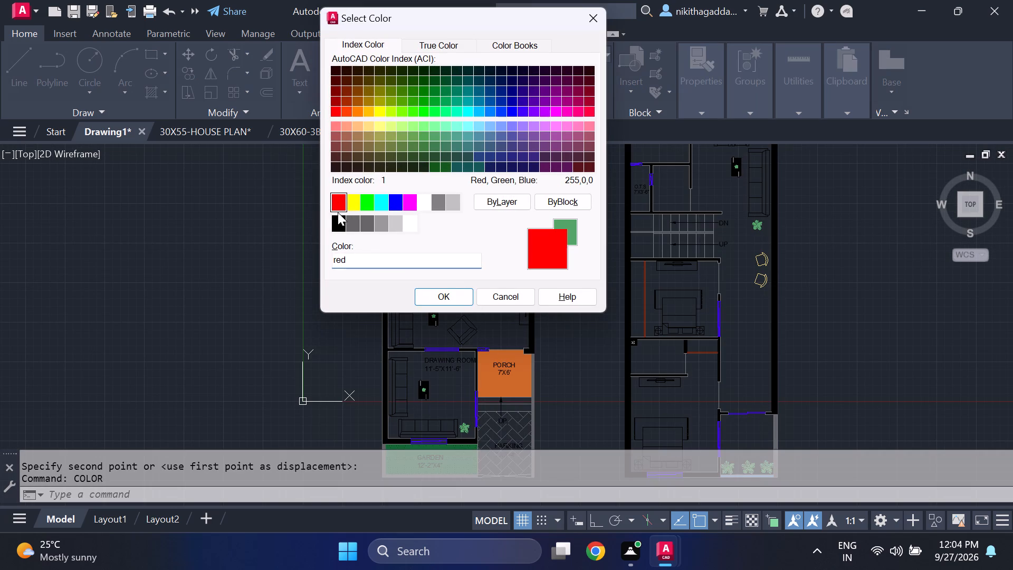
left_click(453, 295)
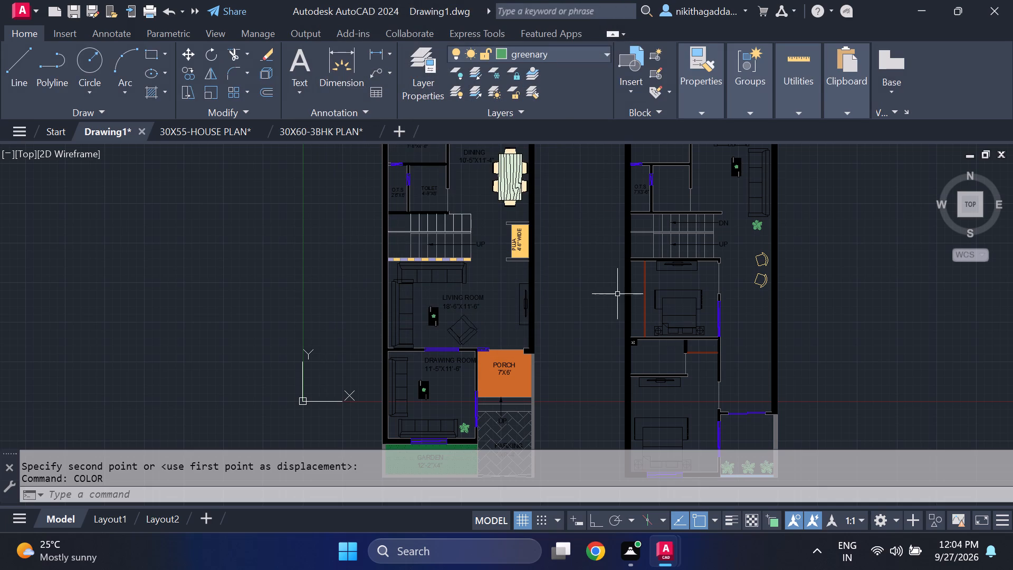
Add single-line text LVL:- +2'-0" at rotation 0 just below the first plan's LIVING ROOM dimensions.
middle_click_drag(448, 365, 439, 326)
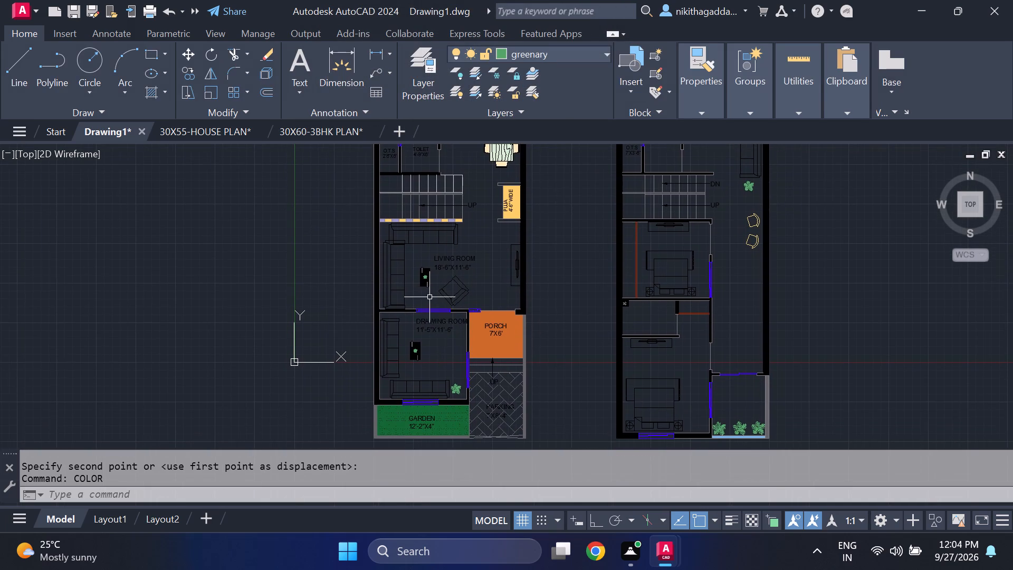
scroll(429, 297, "up", 3)
middle_click_drag(426, 298, 400, 356)
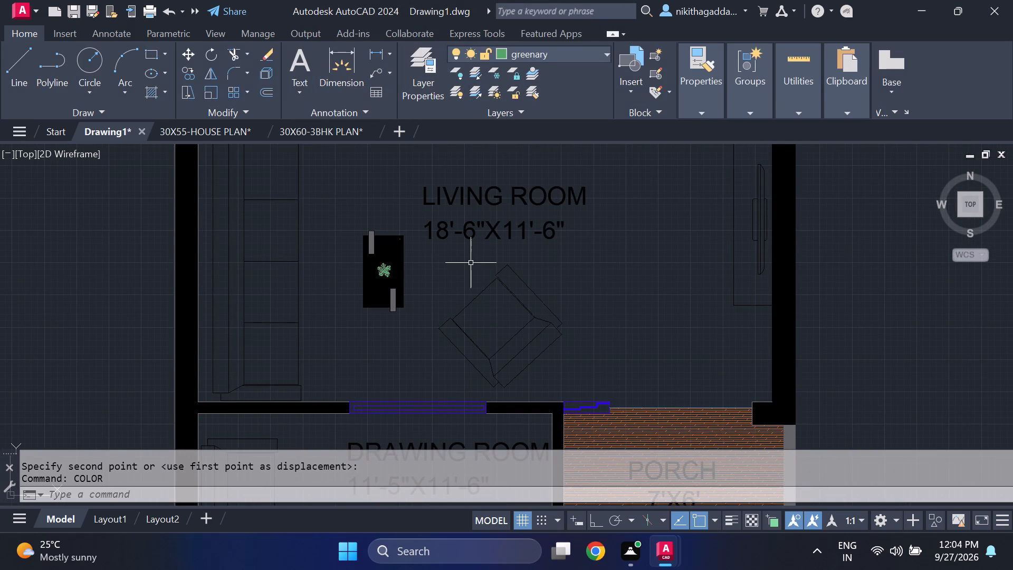
middle_click_drag(469, 263, 459, 275)
type("DT")
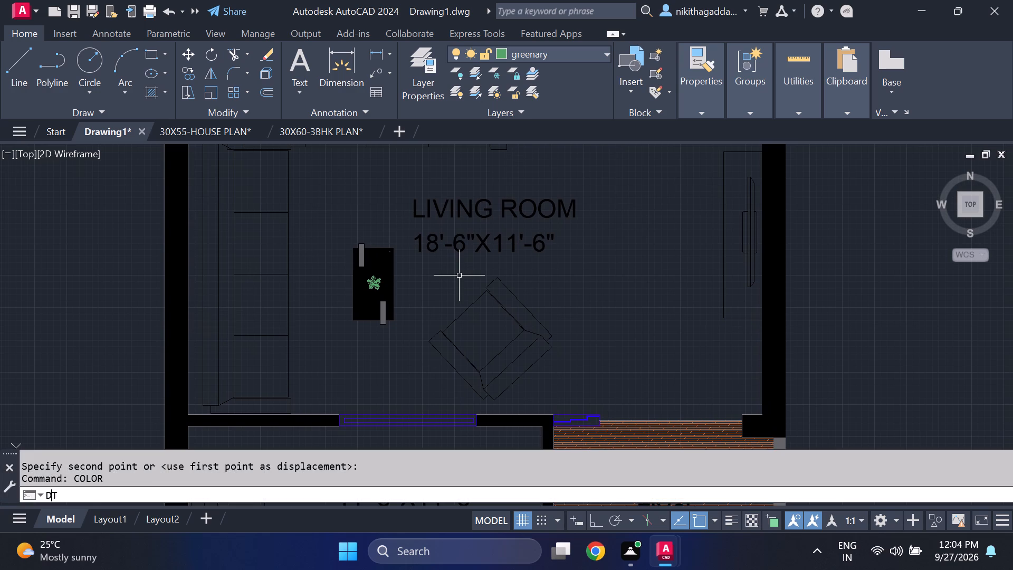
key("Return")
scroll(439, 263, "up", 1)
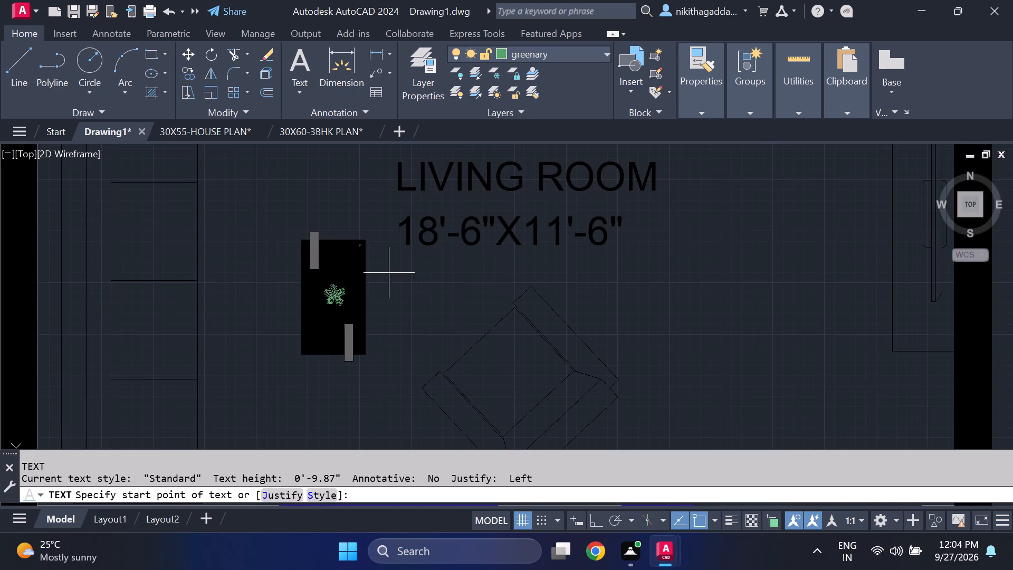
left_click(399, 272)
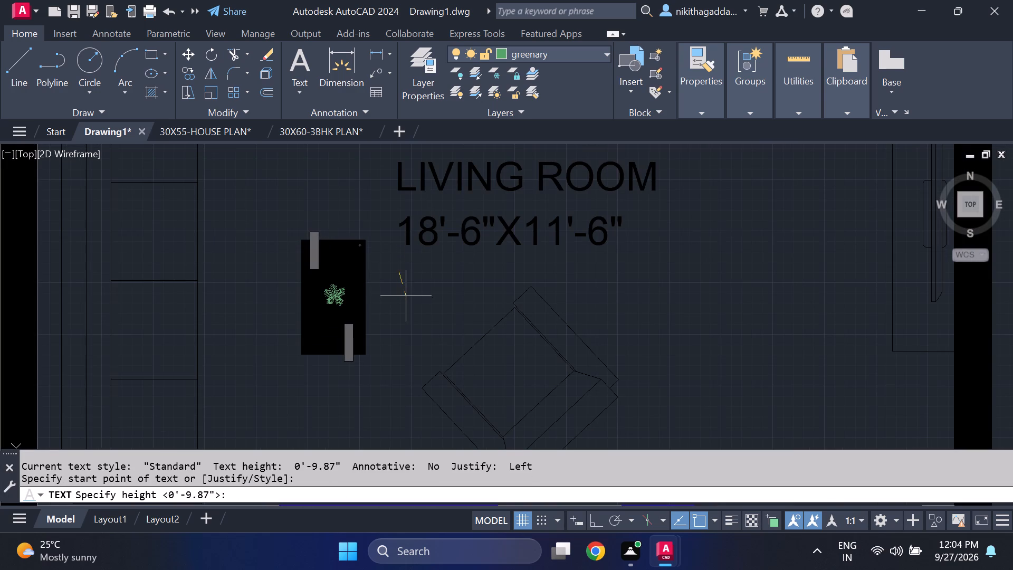
left_click(397, 298)
key("0")
key("Return")
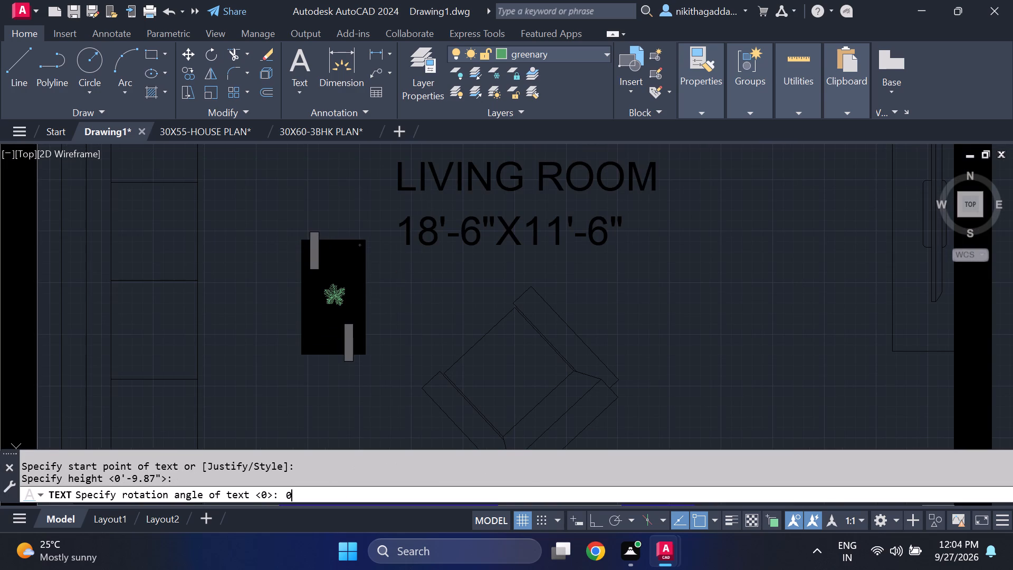
type("LV")
key("l")
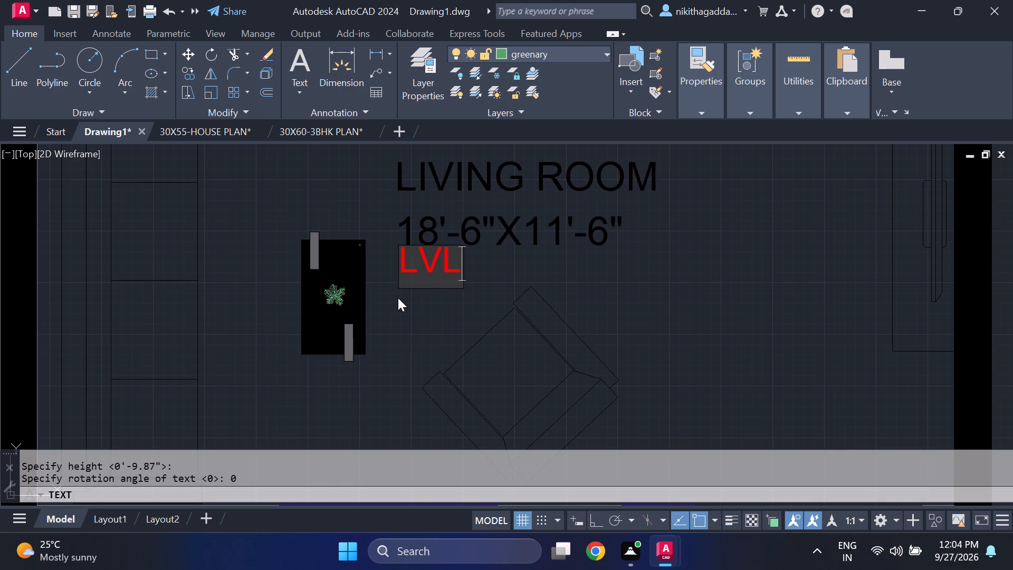
type(";-")
key("BackSpace")
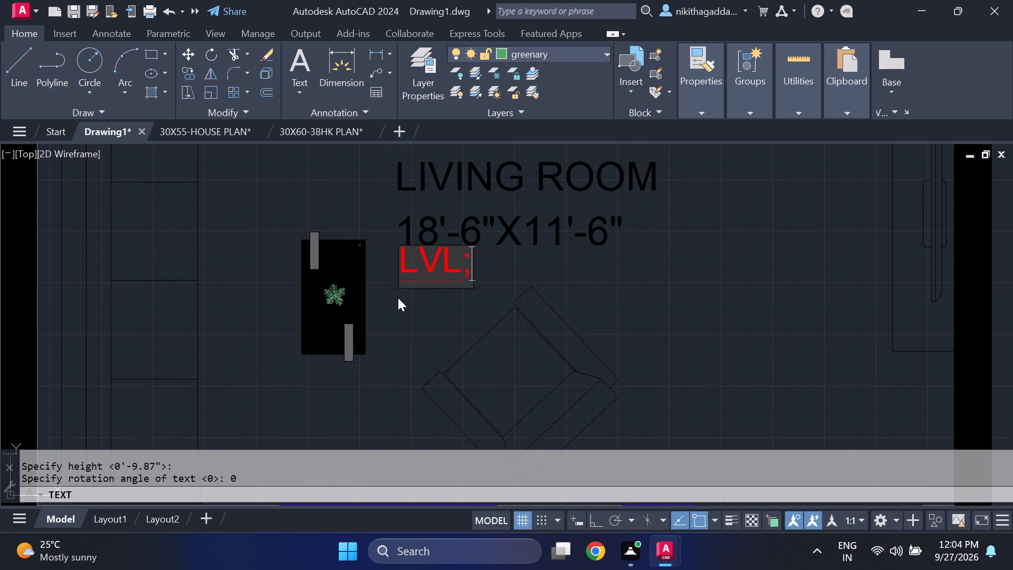
key("BackSpace")
key("shift+colon")
key("minus")
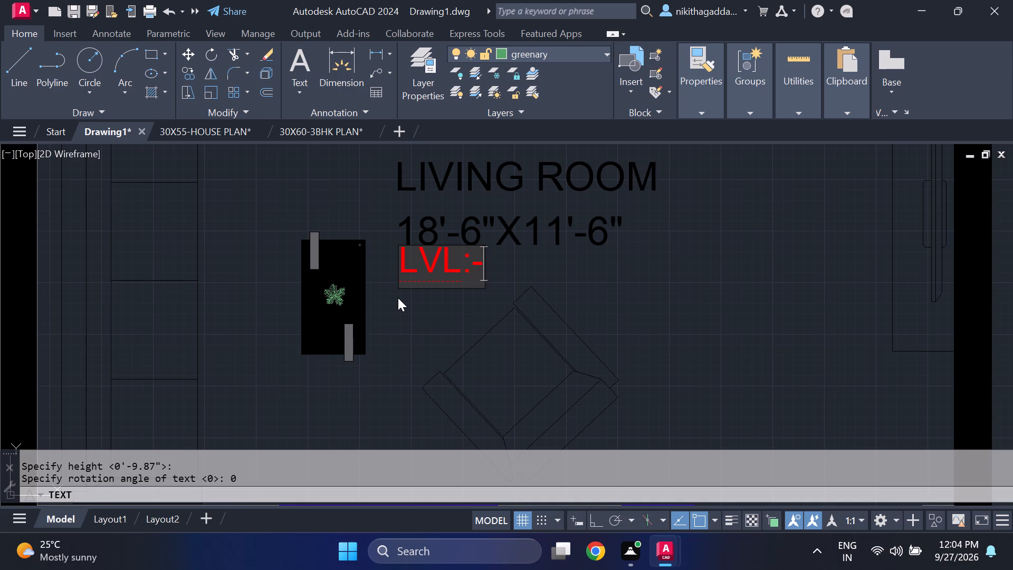
key("space")
type("X")
key("BackSpace")
key("equal")
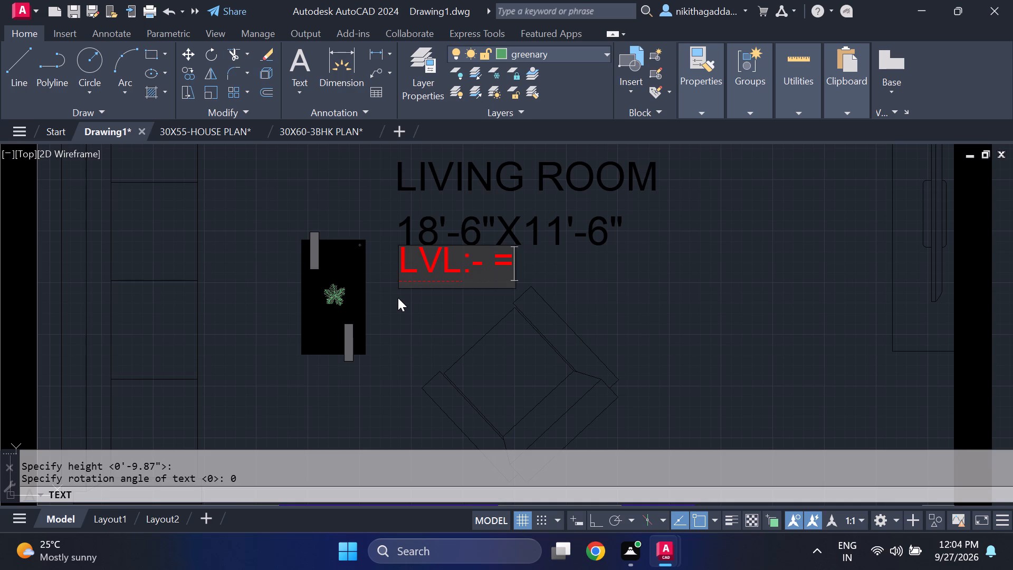
key("BackSpace")
key("shift+plus")
type("2'-")
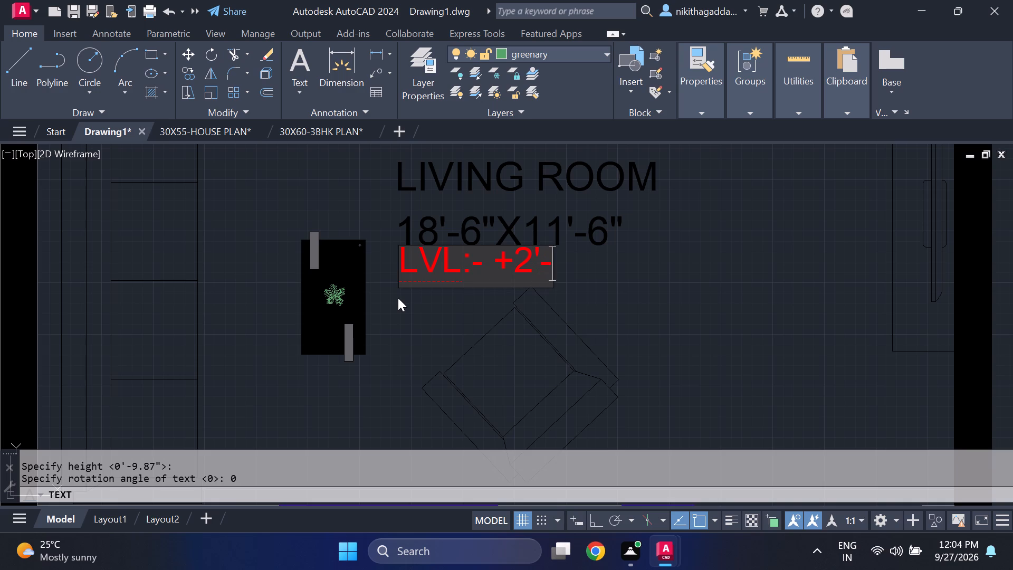
key("0")
key("shift+quotedbl")
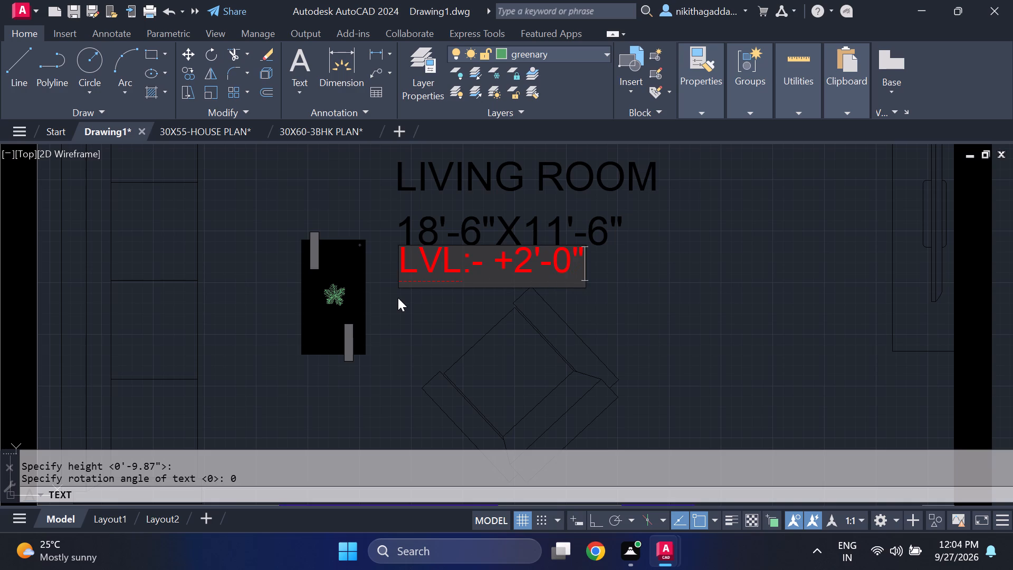
key("Return")
key("Return")
Move the red LVL:- +2'-0" text slightly down and right so it sits clear, centred under the living room's 18'-6"X11'-6" text.
scroll(434, 314, "down", 3)
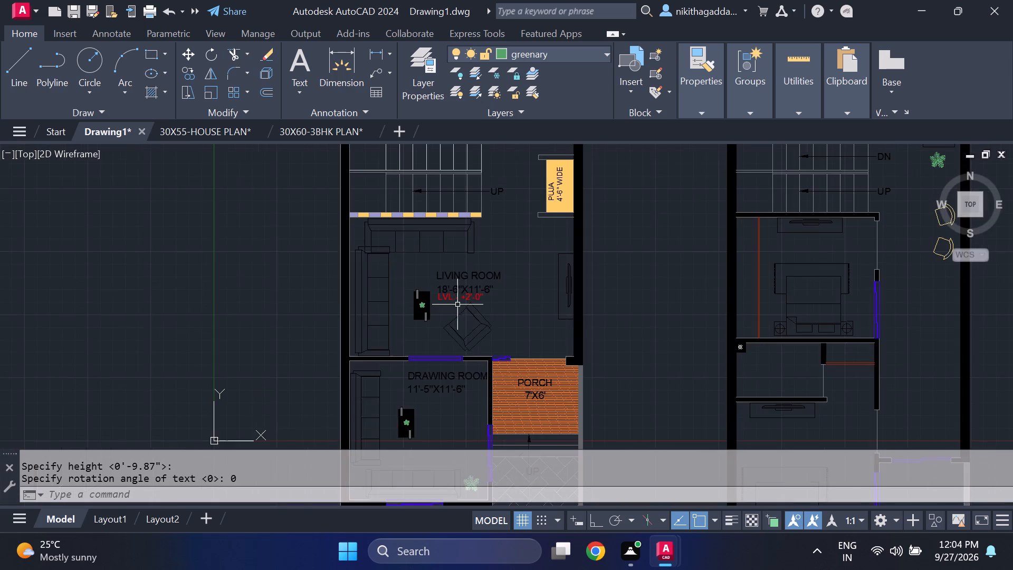
scroll(462, 303, "up", 2)
left_click(453, 288)
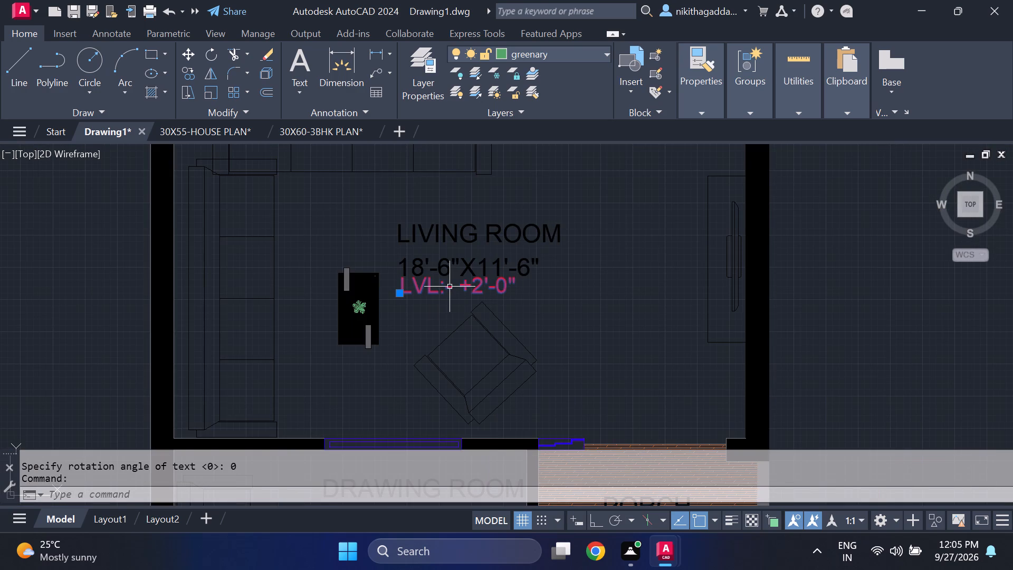
key("m")
key("Return")
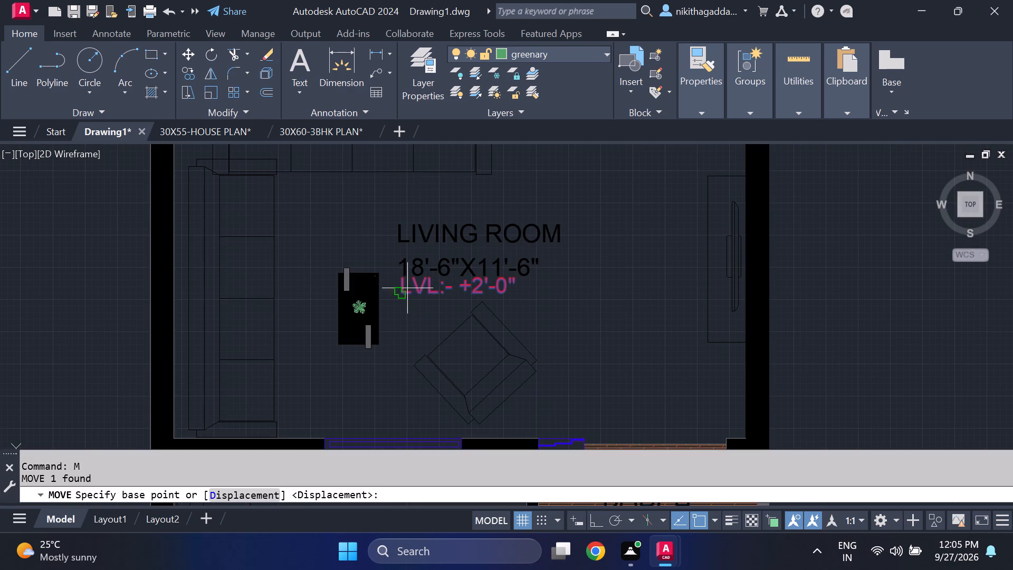
left_click(401, 297)
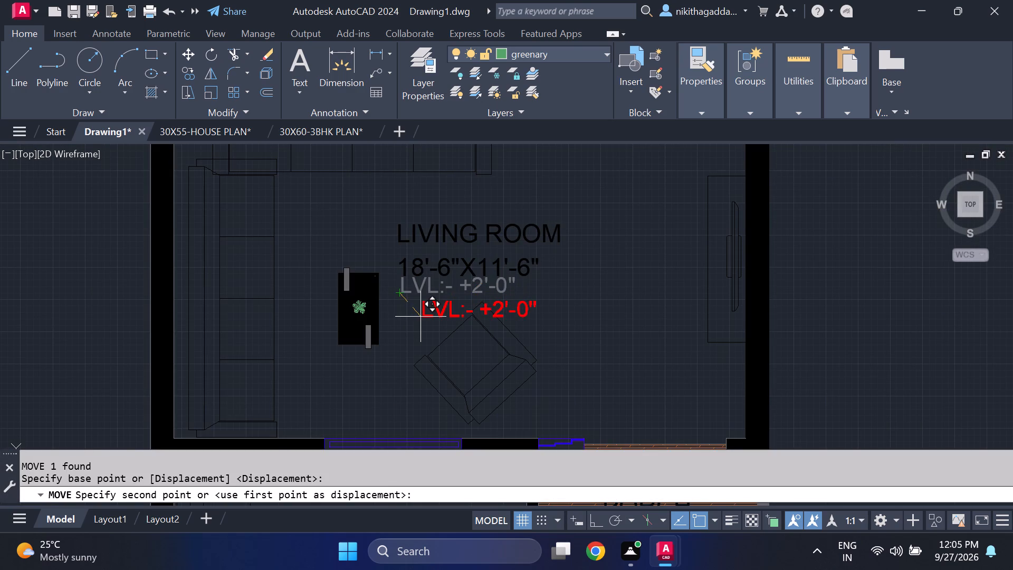
left_click(417, 309)
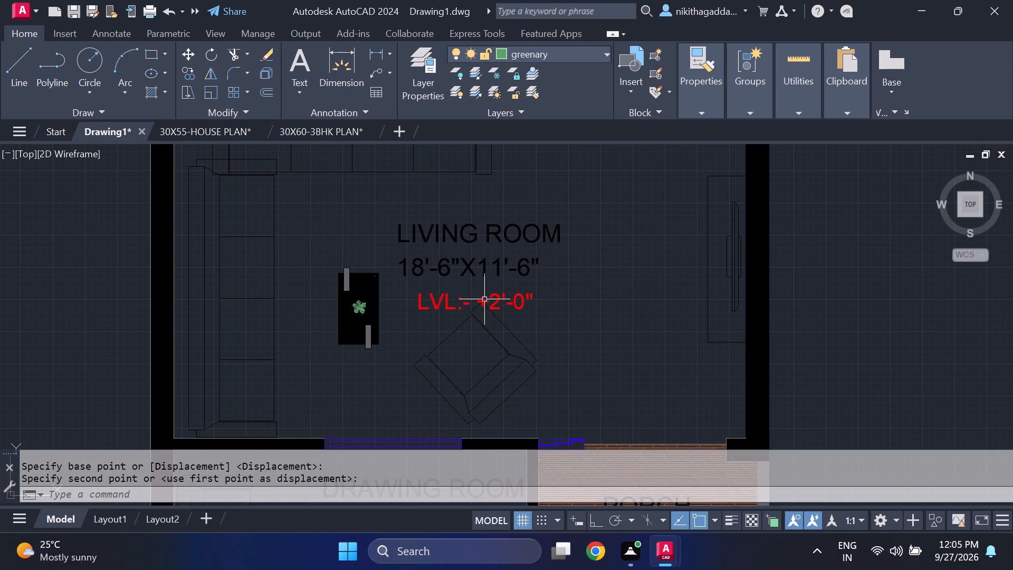
Copy the red LVL:- +2'-0" text from the first plan's living room to just below the DRAWING ROOM dimensions.
scroll(486, 301, "down", 2)
left_click(488, 305)
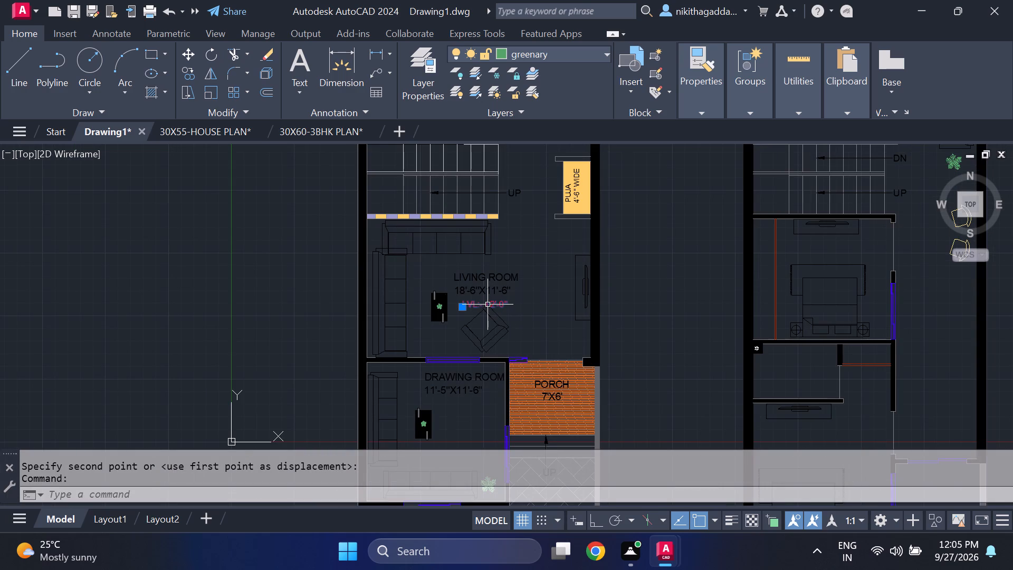
type("CO")
key("Return")
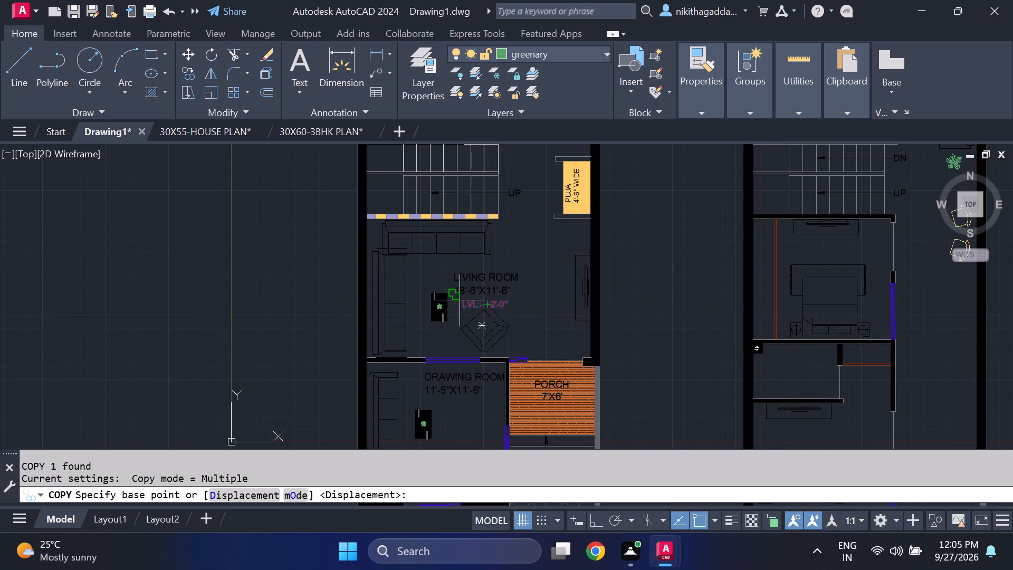
left_click(460, 300)
scroll(450, 378, "down", 1)
middle_click_drag(458, 404, 450, 268)
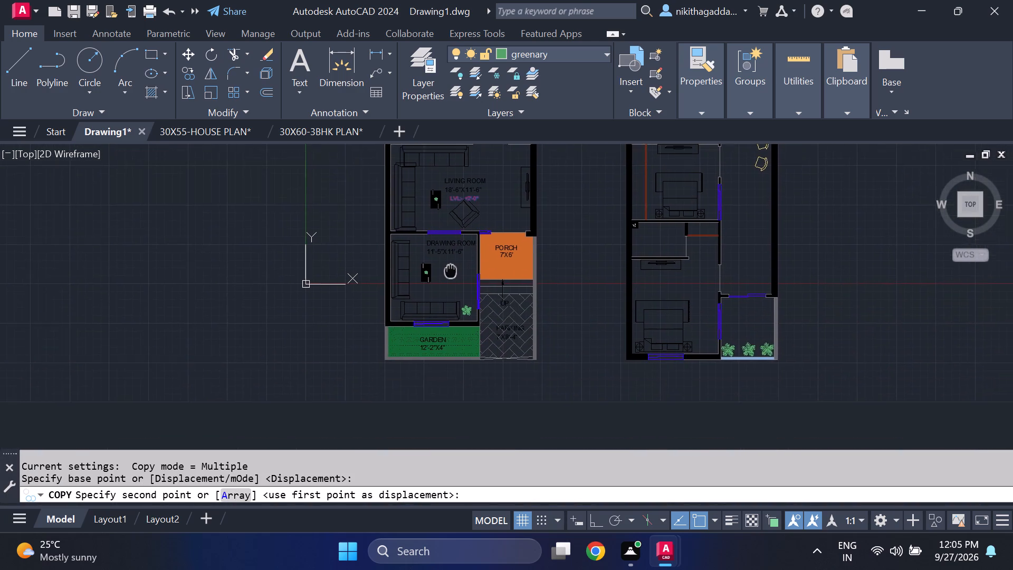
middle_click_drag(450, 268, 450, 259)
scroll(441, 279, "up", 2)
scroll(405, 205, "up", 2)
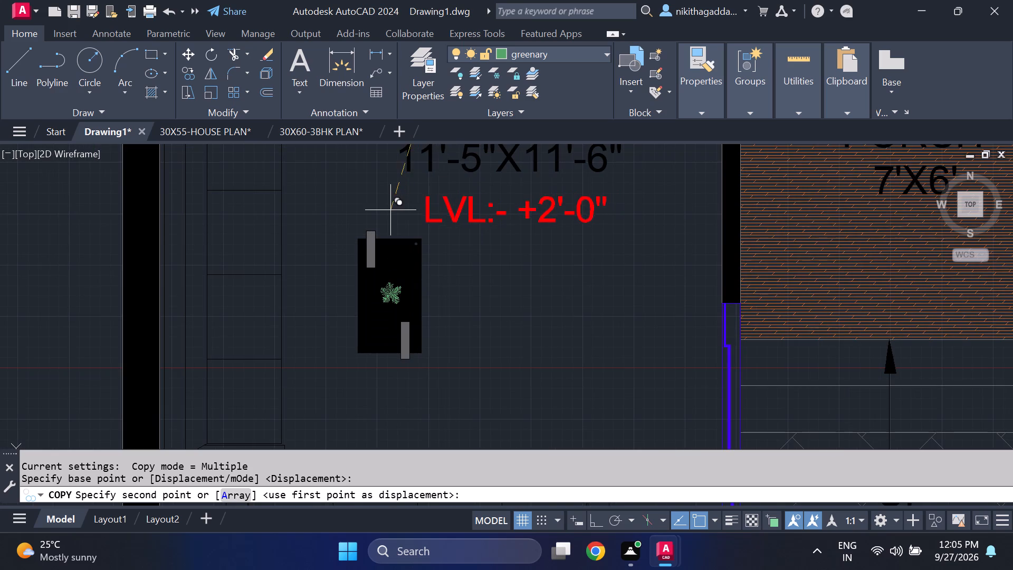
left_click(376, 211)
Place further copies of the red LVL:- +2'-0" text below the PORCH 7'X6' and PARKING 7'X8'-4" labels.
scroll(562, 283, "down", 2)
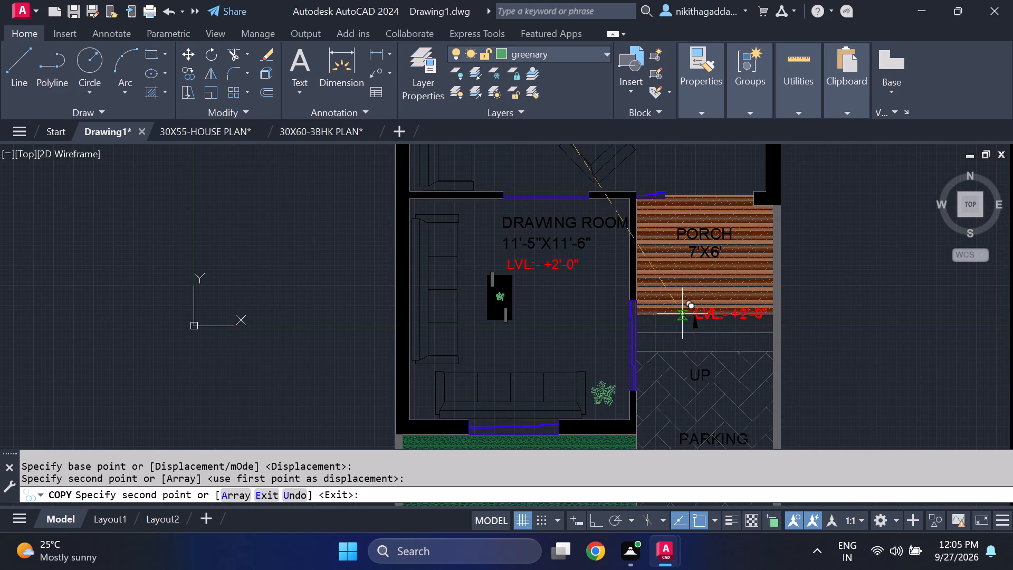
middle_click_drag(658, 280, 559, 298)
scroll(543, 280, "up", 1)
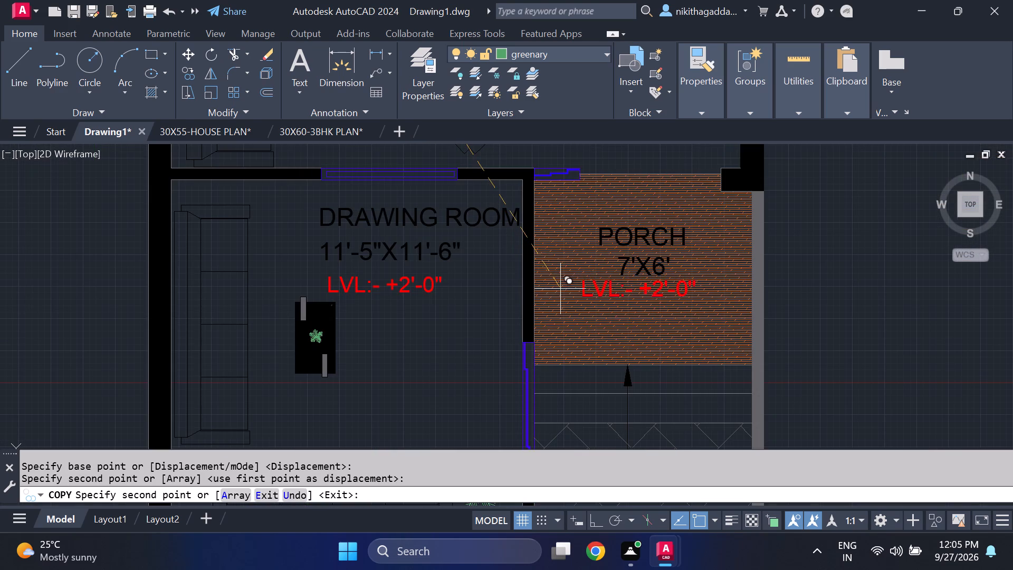
left_click(563, 289)
middle_click_drag(543, 395, 527, 279)
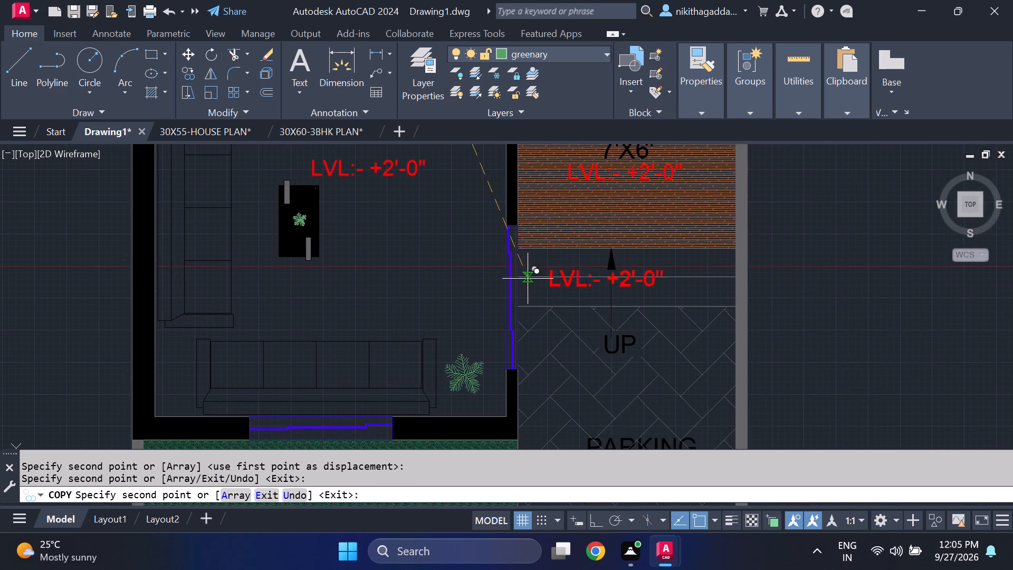
scroll(524, 312, "down", 2)
scroll(531, 363, "up", 2)
middle_click_drag(549, 412, 533, 331)
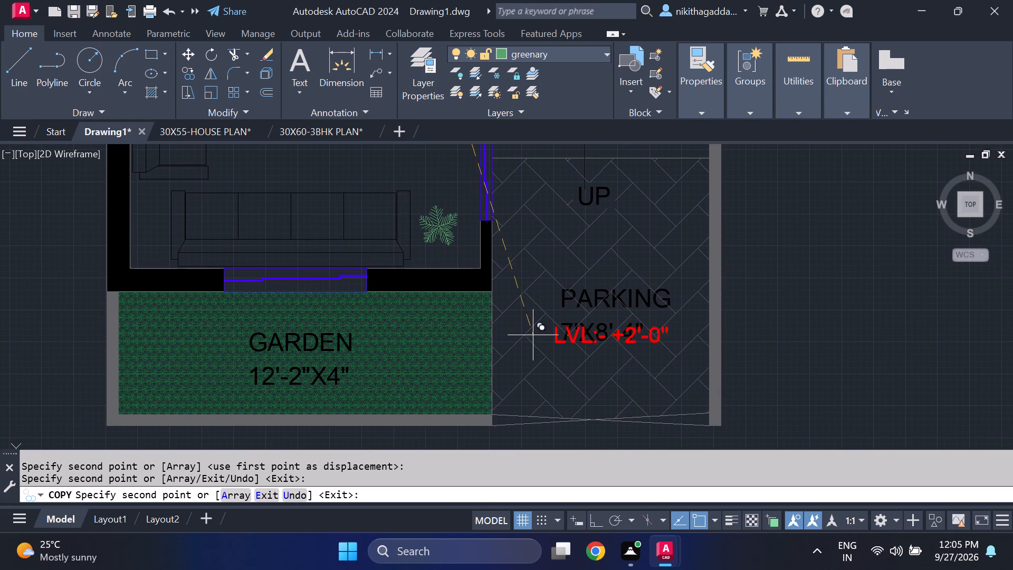
left_click(531, 356)
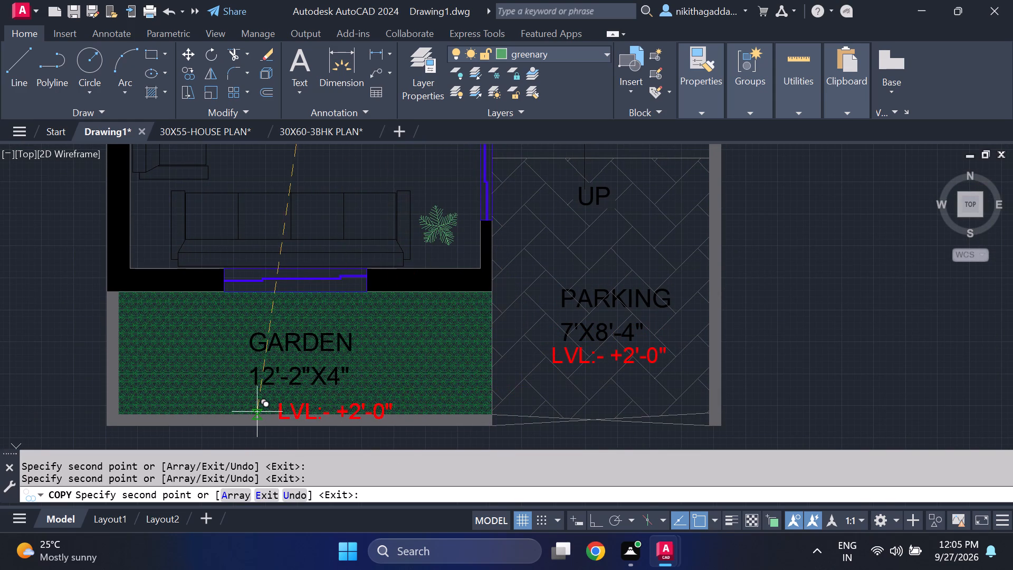
scroll(321, 357, "down", 2)
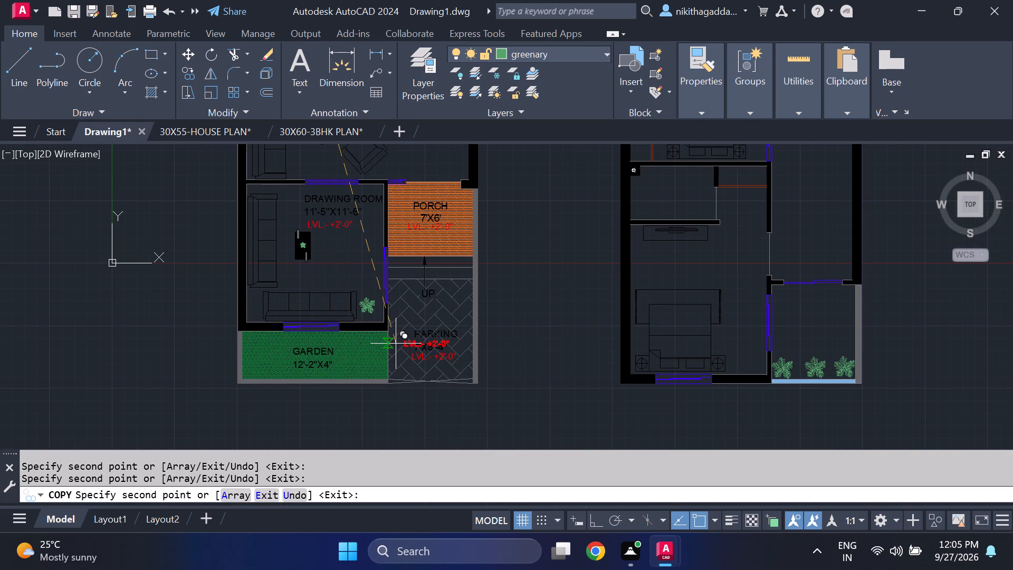
key("Escape")
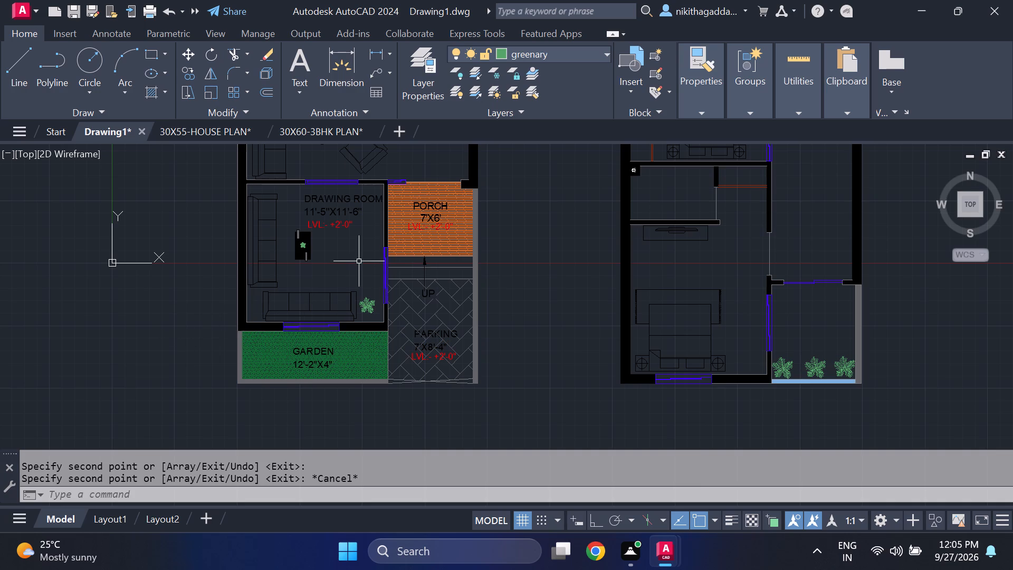
Edit the porch's red floor-level text to read LVL:- +1'-5".
middle_click_drag(356, 259, 300, 269)
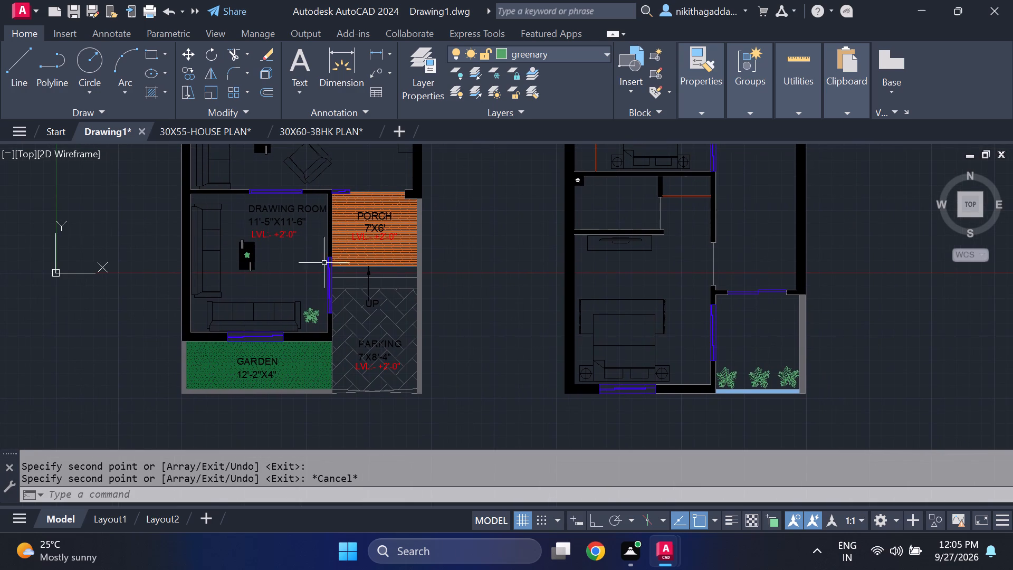
scroll(369, 235, "up", 1)
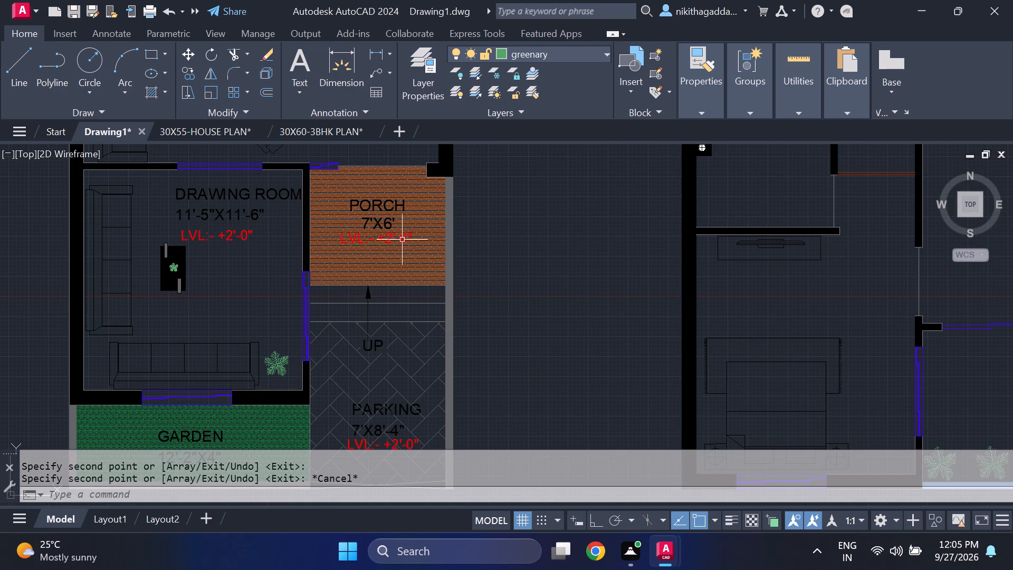
double_click(390, 239)
scroll(389, 235, "up", 3)
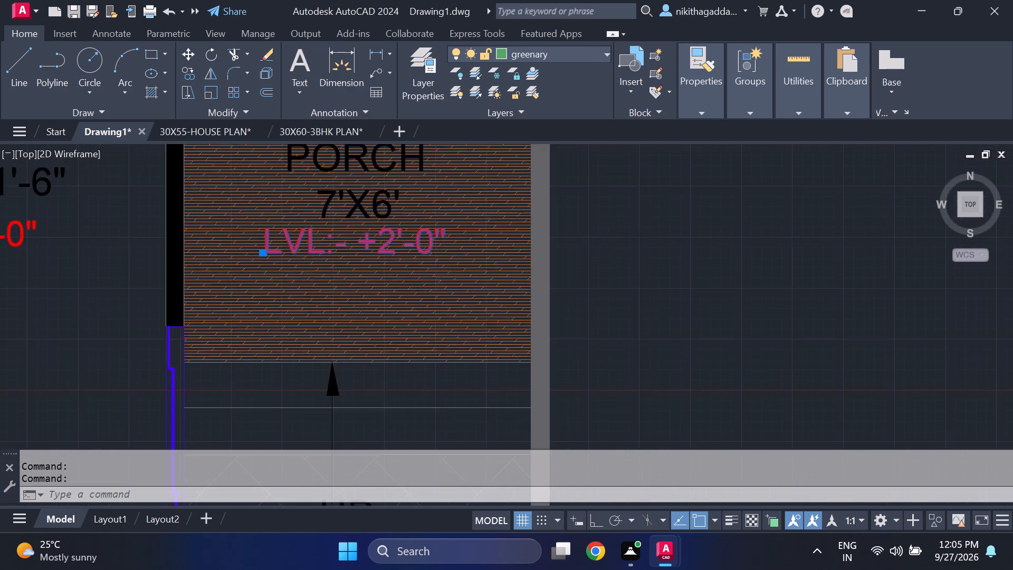
double_click(393, 240)
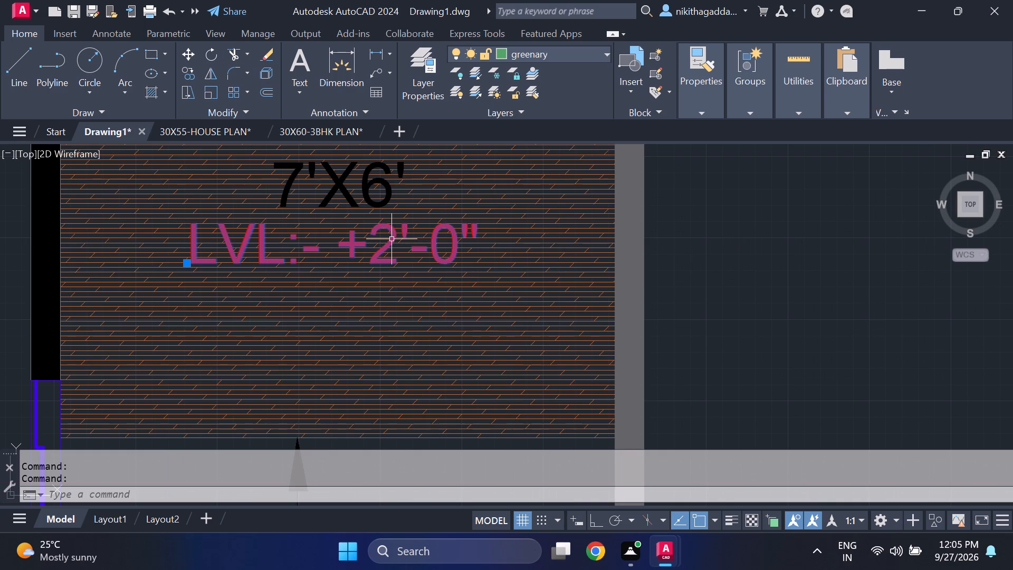
key("Escape")
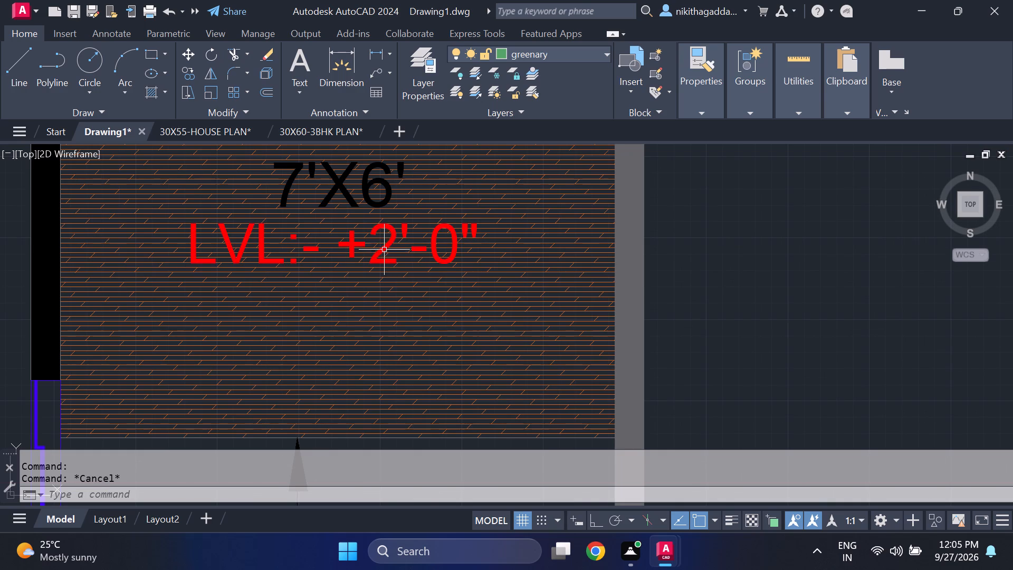
double_click(384, 248)
left_click(390, 251)
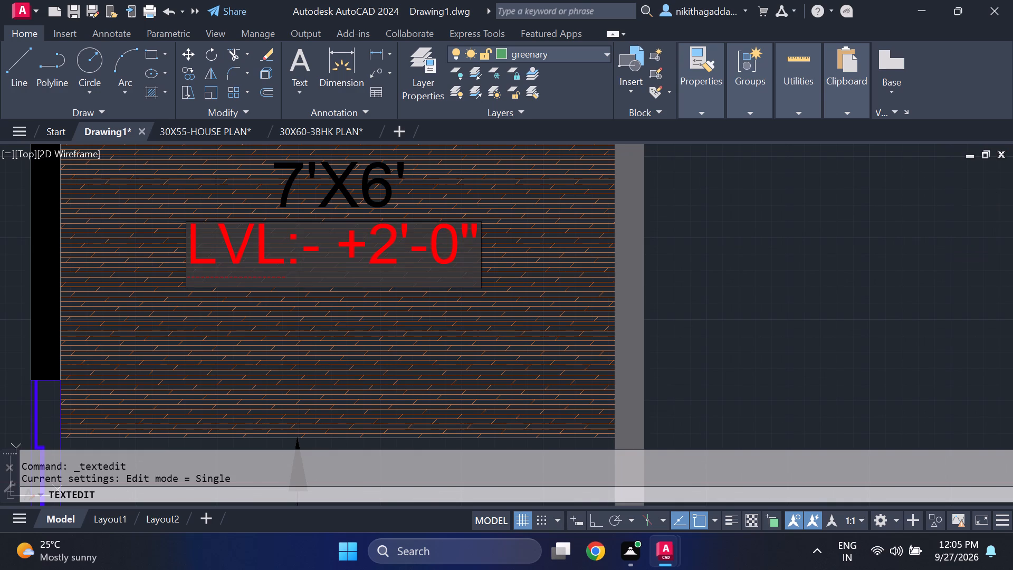
key("BackSpace")
key("1")
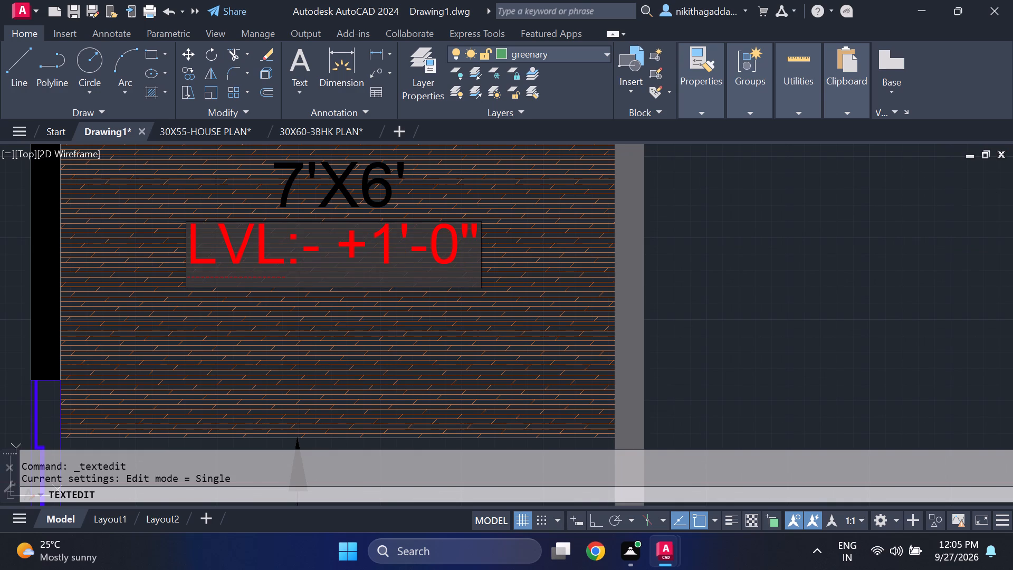
left_click(458, 246)
key("BackSpace")
key("5")
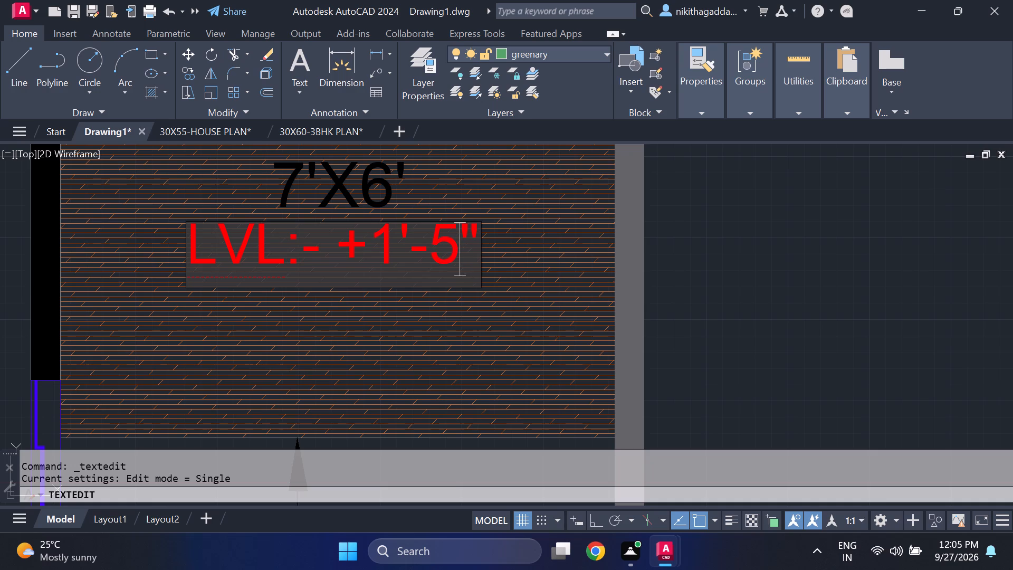
key("Return")
Edit the parking area's red floor-level text to read LVL:- +0'-0".
key("Return")
scroll(412, 338, "down", 4)
middle_click_drag(430, 400, 430, 219)
scroll(403, 284, "up", 2)
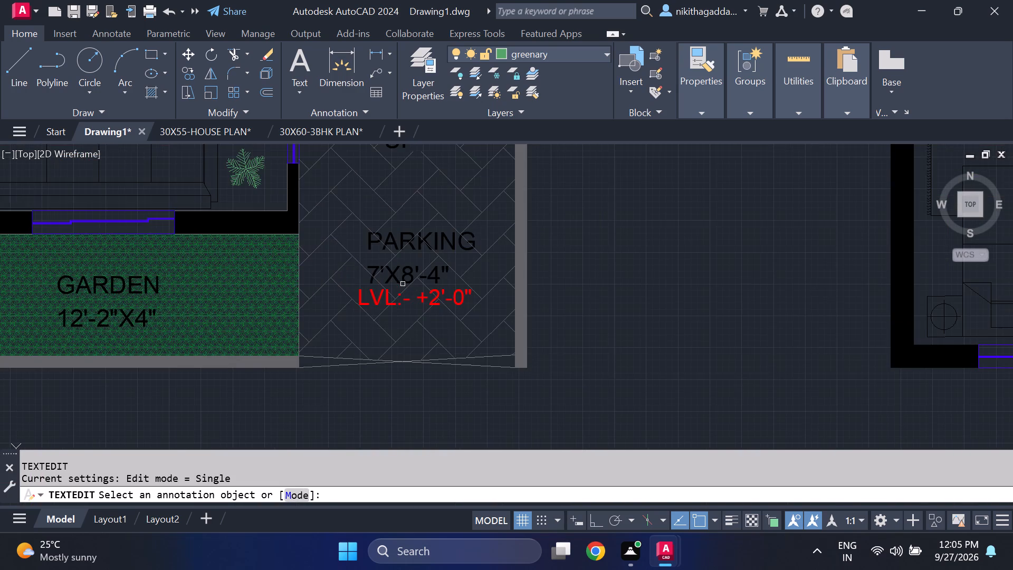
scroll(405, 288, "up", 1)
left_click(455, 298)
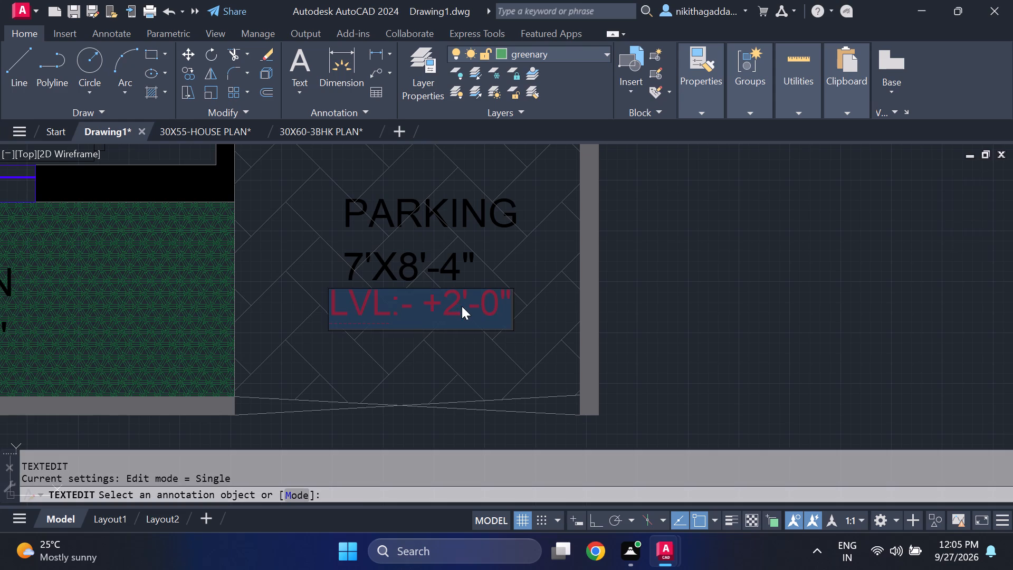
left_click(462, 306)
key("BackSpace")
key("0")
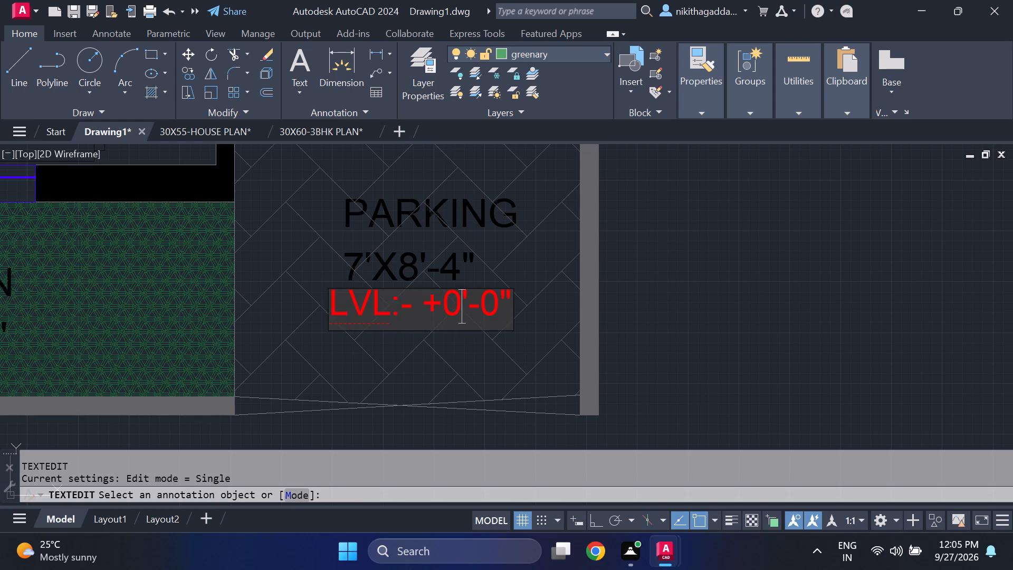
key("Return")
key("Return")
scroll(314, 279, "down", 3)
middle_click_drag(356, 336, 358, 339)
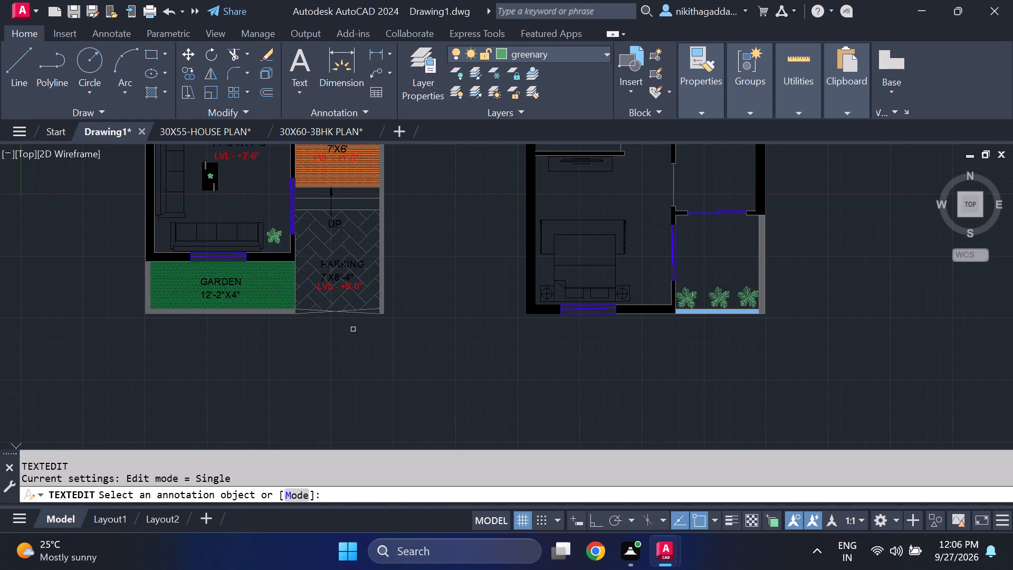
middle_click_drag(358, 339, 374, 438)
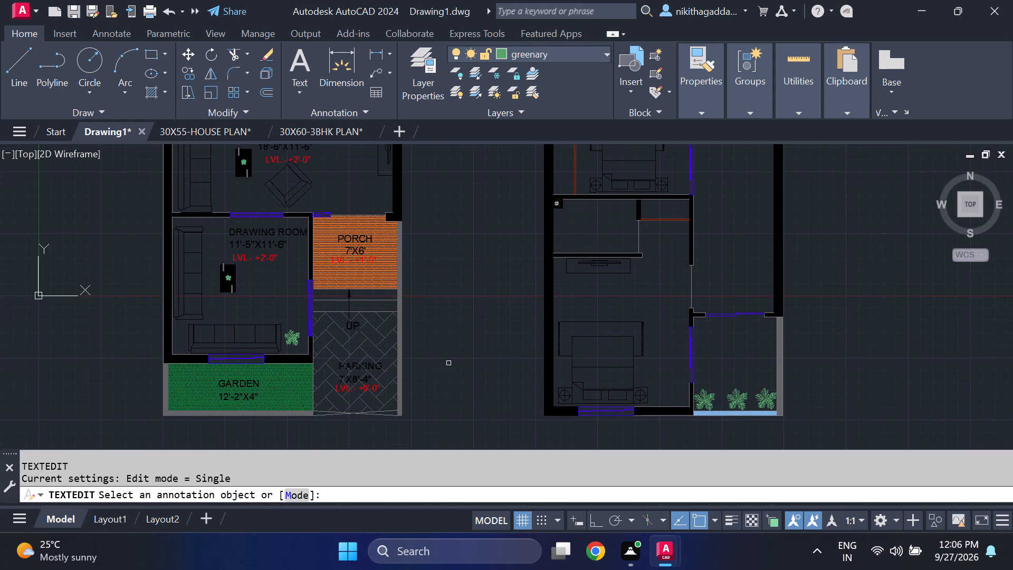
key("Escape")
Copy the first plan's BEDROOM, WARDROBE, AT.TOILET, O.T.S and TOILET labels with their dimensions straight across into the second plan's matching spaces, using Ortho.
scroll(465, 381, "down", 2)
scroll(544, 359, "up", 2)
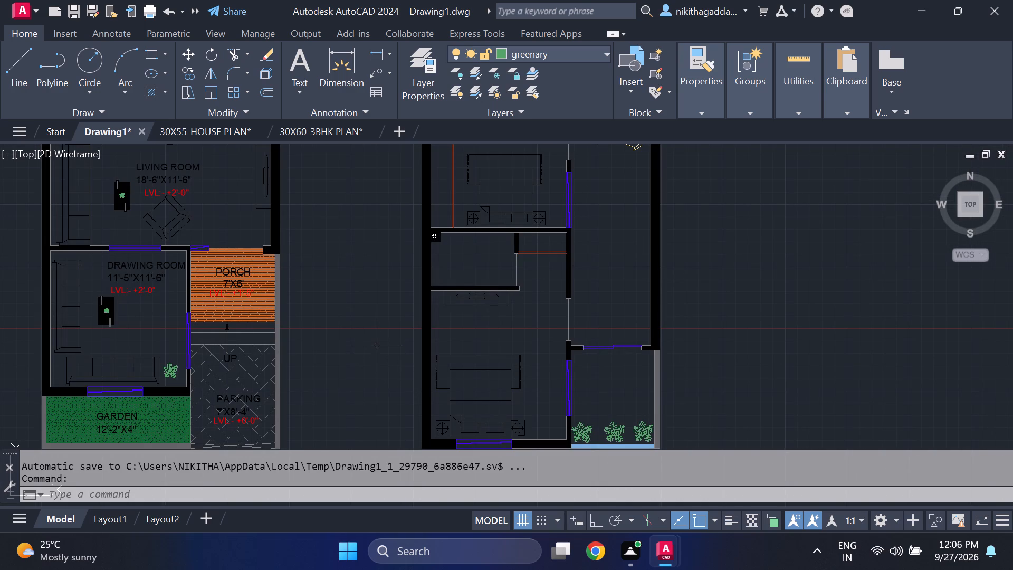
middle_click_drag(381, 304, 413, 428)
scroll(228, 191, "down", 1)
middle_click_drag(231, 202, 275, 282)
middle_click_drag(219, 177, 274, 290)
scroll(265, 200, "up", 2)
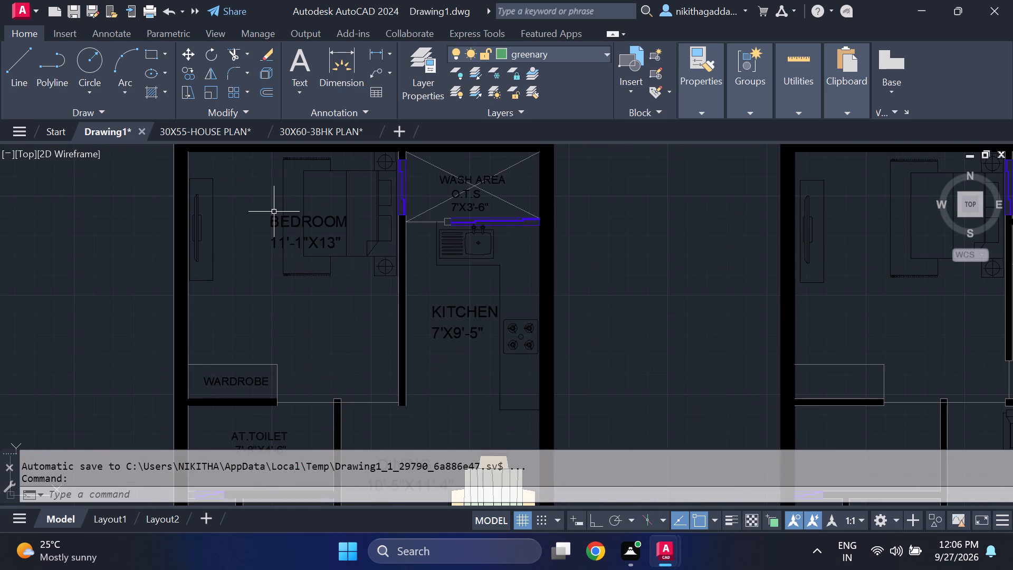
middle_click_drag(282, 390, 309, 264)
left_click(252, 259)
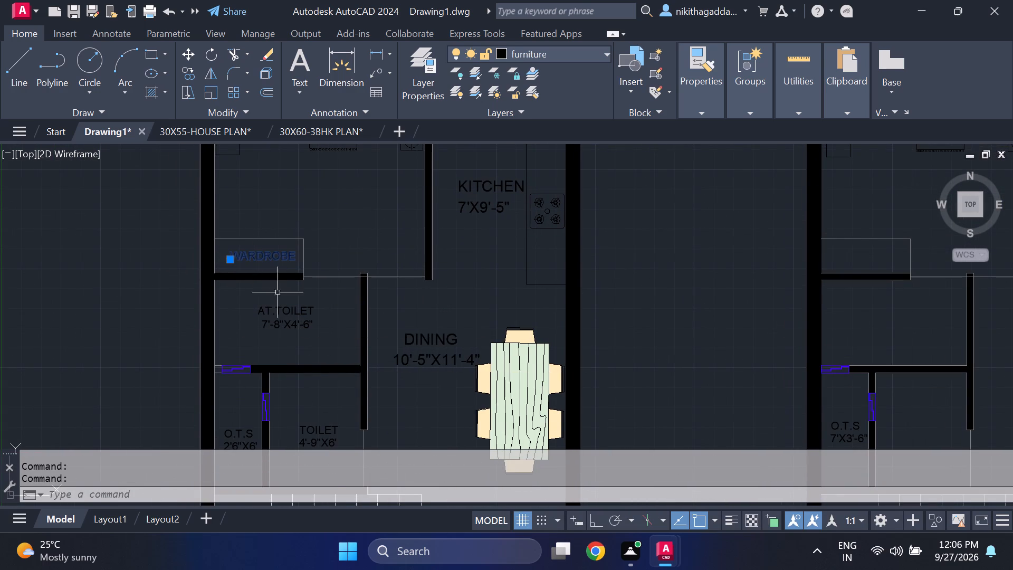
left_click_drag(299, 292, 288, 311)
left_click(241, 349)
middle_click_drag(278, 368, 296, 254)
left_click(260, 305)
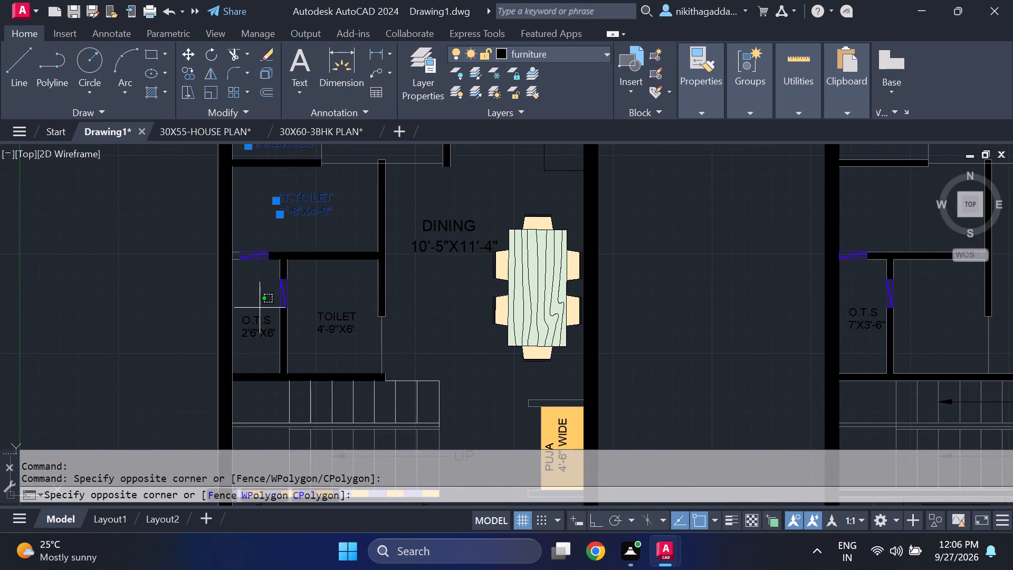
left_click(248, 362)
left_click_drag(365, 301, 362, 308)
left_click(317, 356)
middle_click_drag(358, 298, 353, 318)
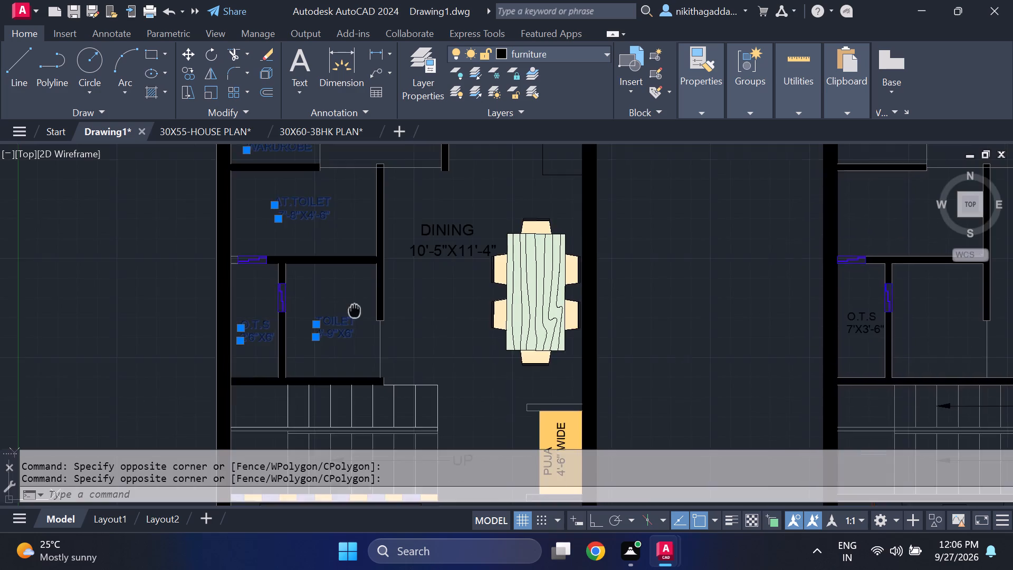
middle_click_drag(353, 318, 346, 388)
scroll(359, 345, "down", 2)
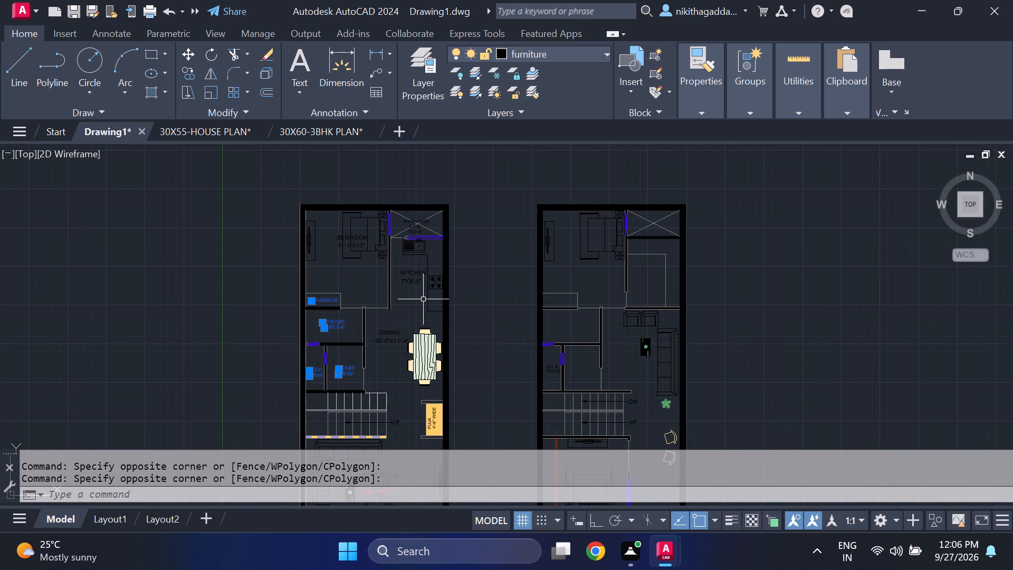
middle_click_drag(423, 299, 423, 264)
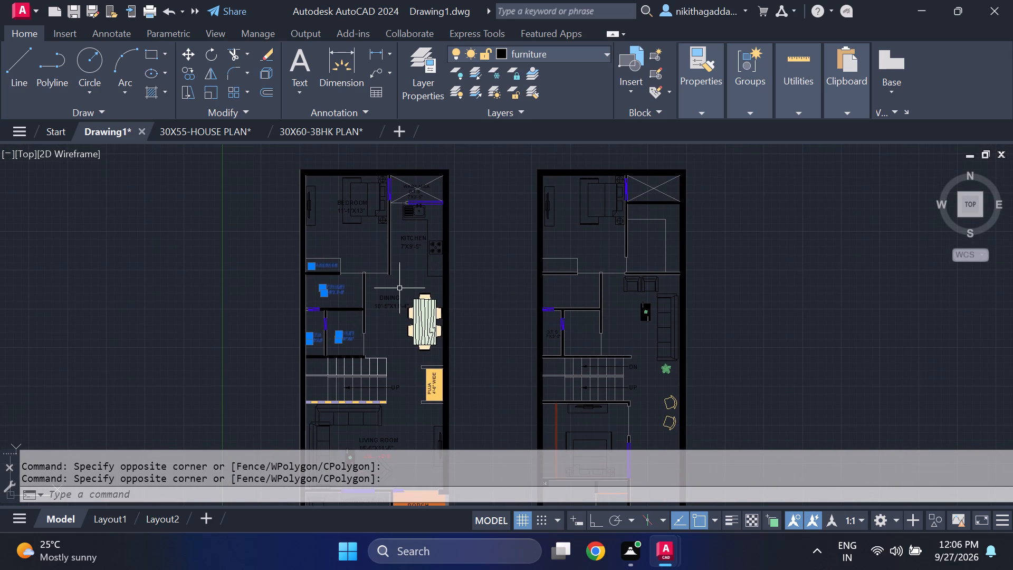
left_click(351, 206)
left_click(352, 214)
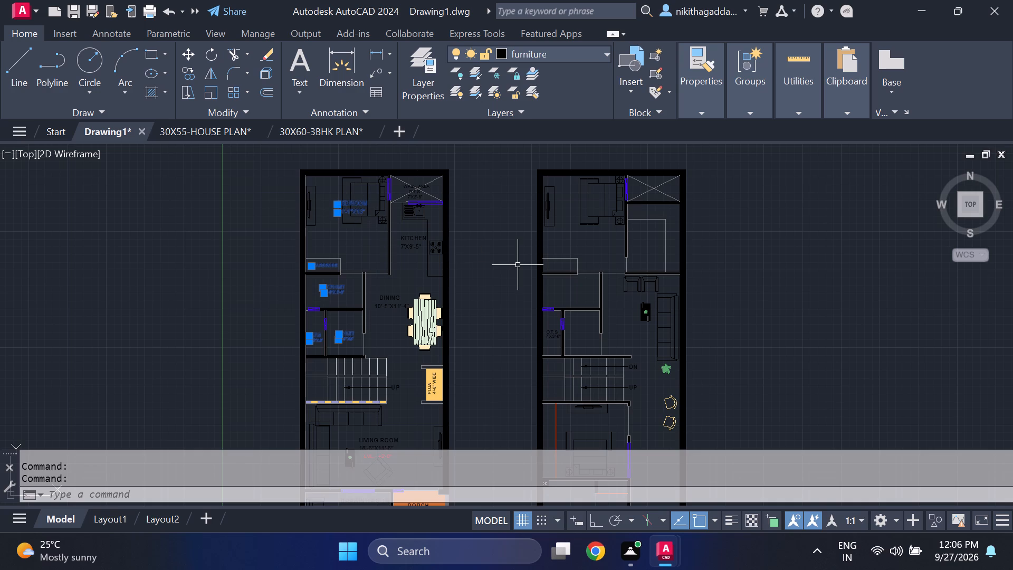
type("CO")
key("Return")
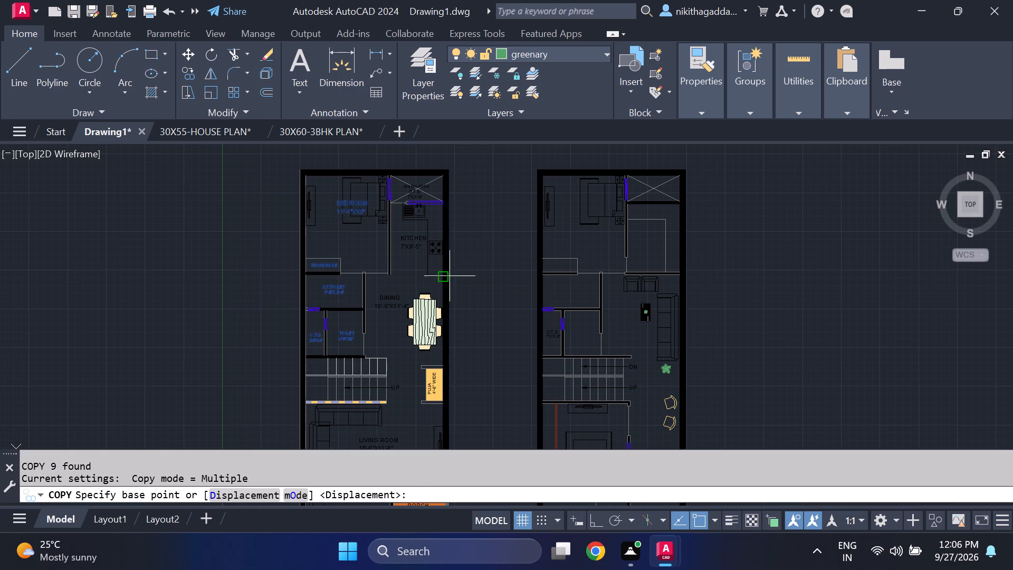
scroll(364, 205, "up", 4)
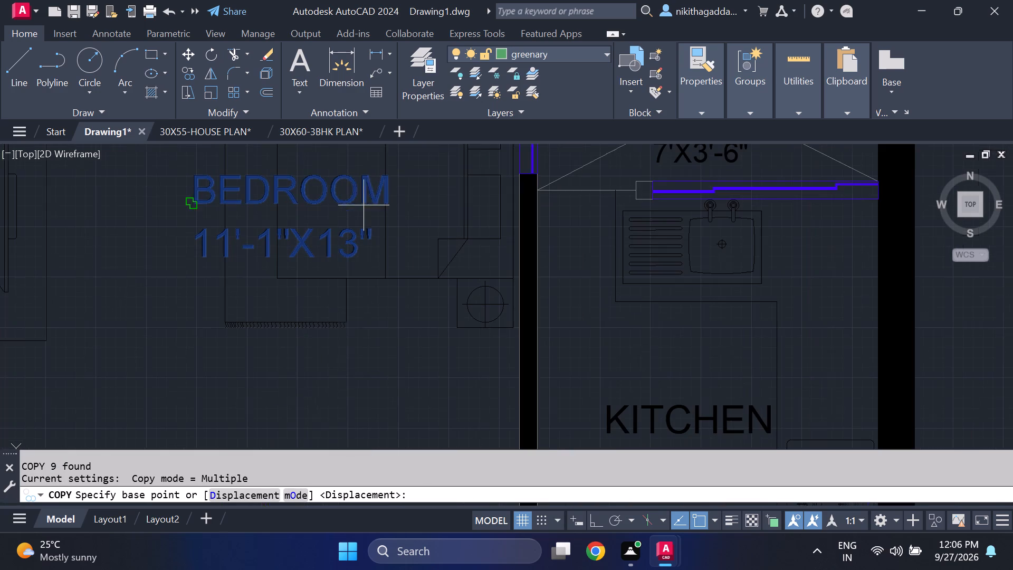
left_click(386, 176)
scroll(729, 153, "down", 2)
middle_click_drag(731, 176, 611, 183)
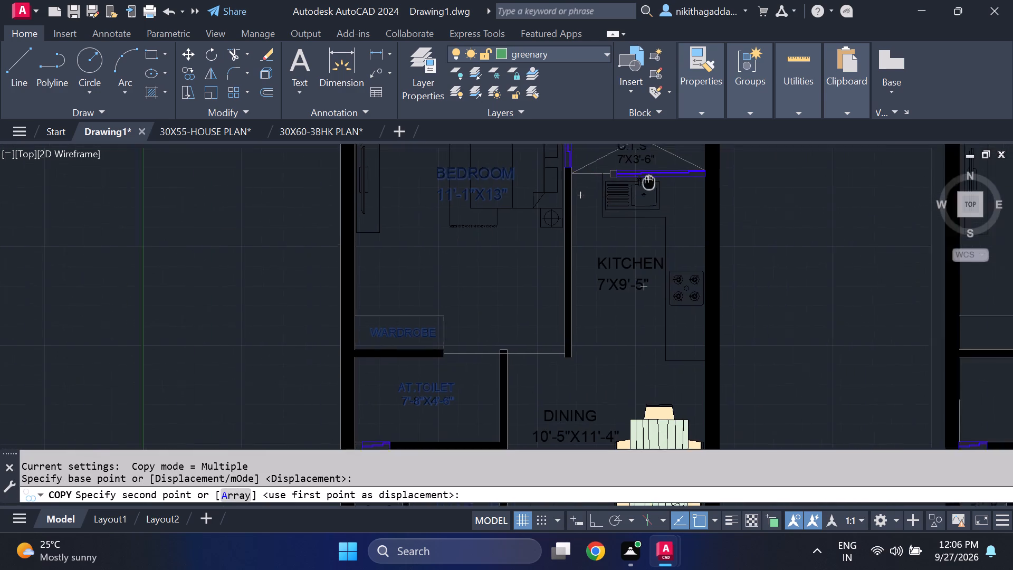
middle_click_drag(611, 183, 390, 203)
key("F8")
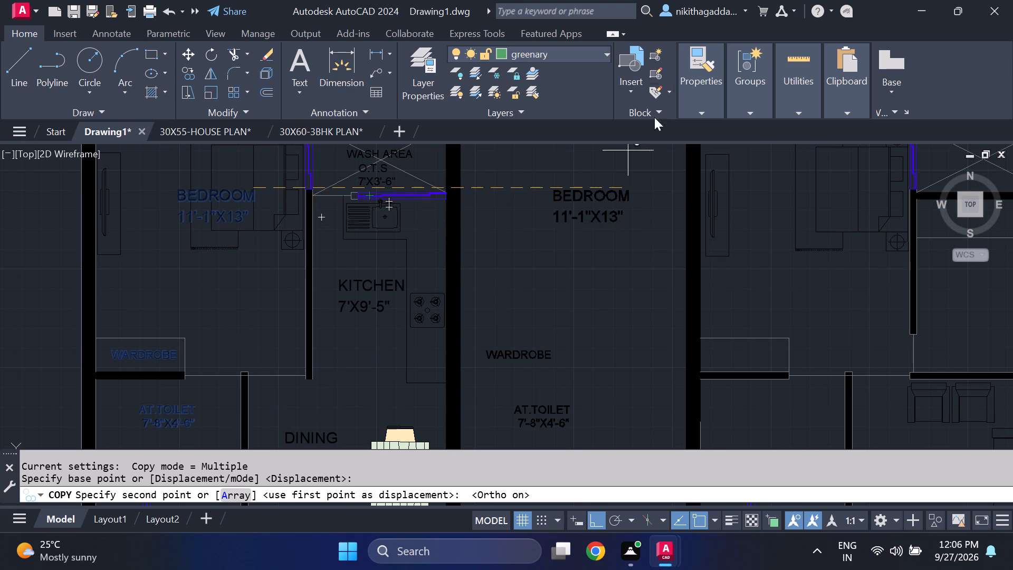
scroll(653, 3, "down", 4)
scroll(706, 220, "down", 3)
scroll(743, 221, "up", 3)
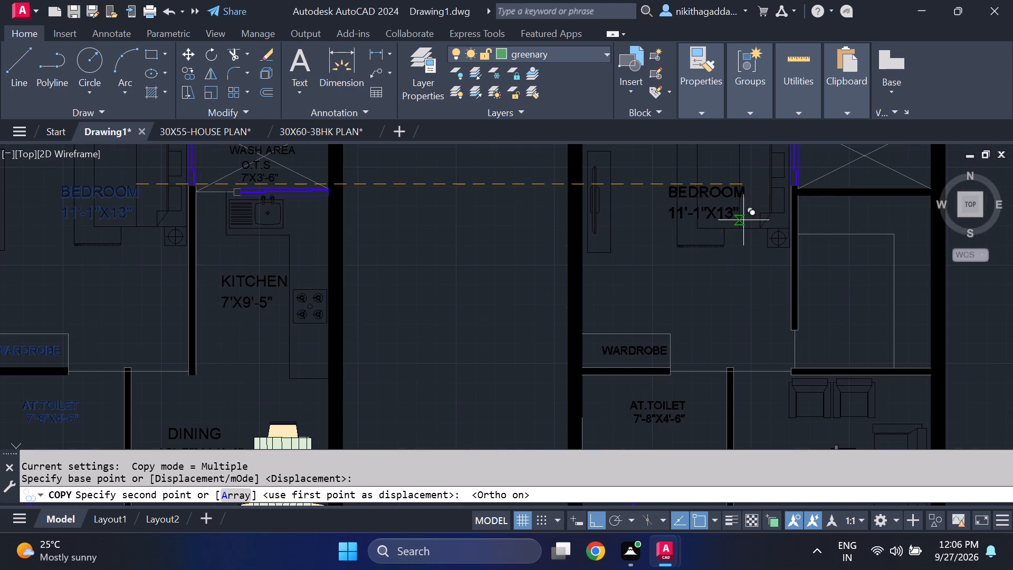
middle_click_drag(724, 223, 641, 151)
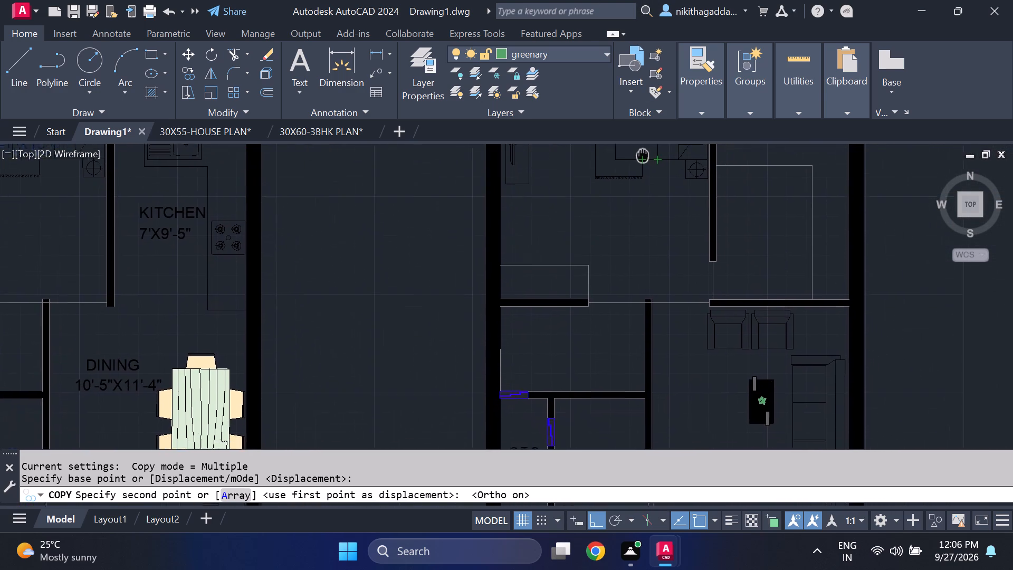
middle_click_drag(641, 151, 637, 145)
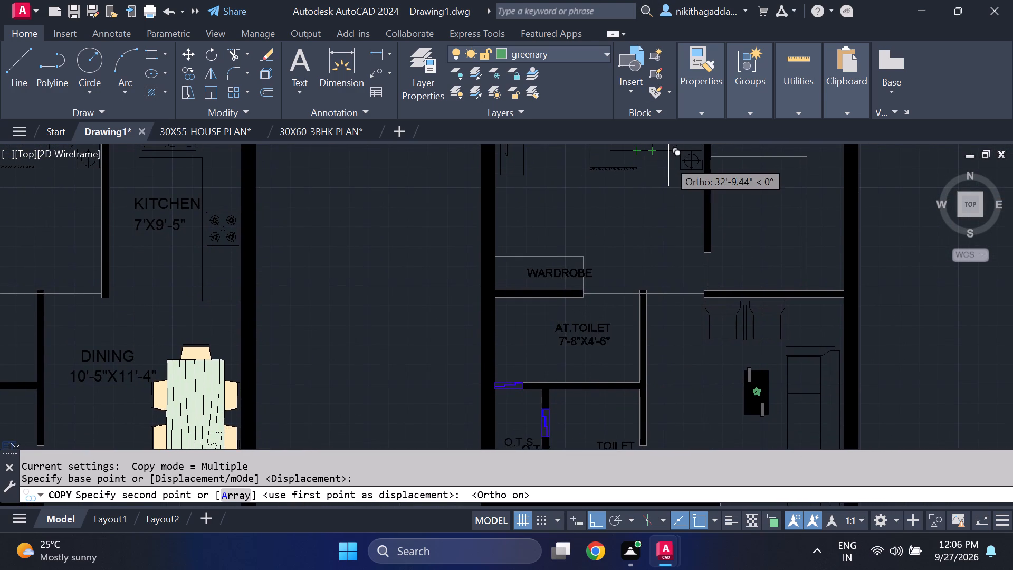
middle_click_drag(647, 163, 634, 154)
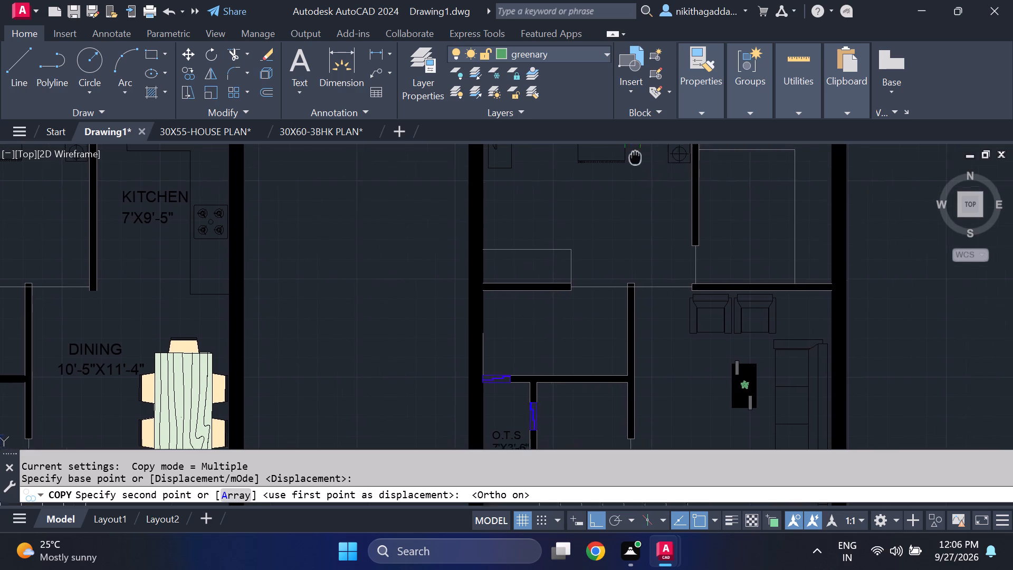
middle_click_drag(634, 154, 597, 85)
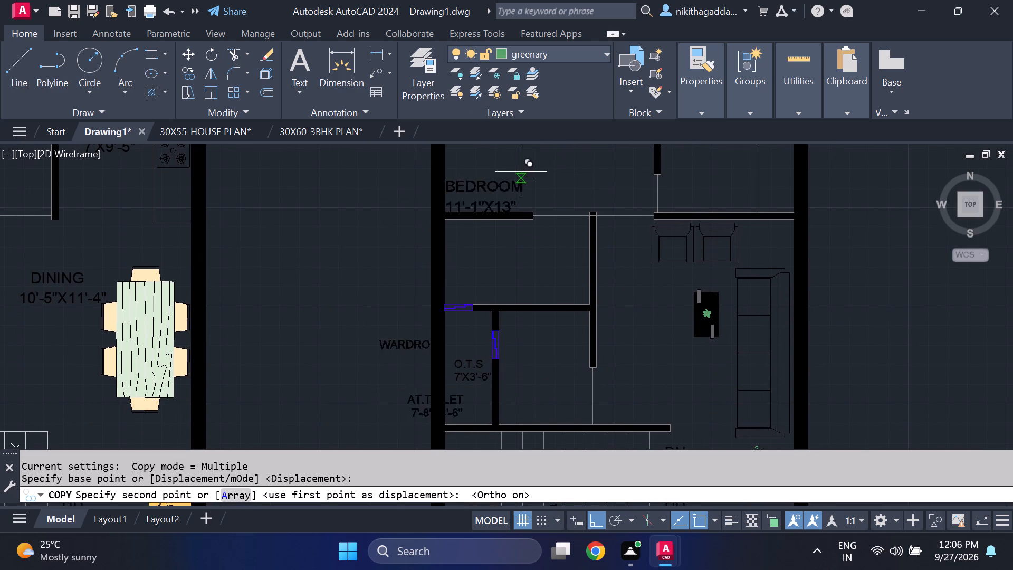
left_click(597, 159)
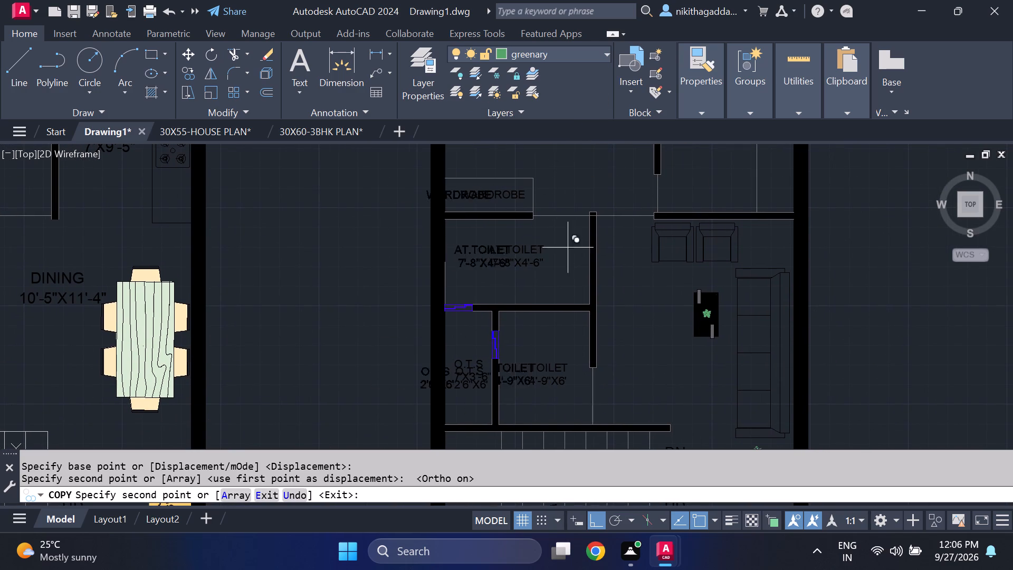
key("Escape")
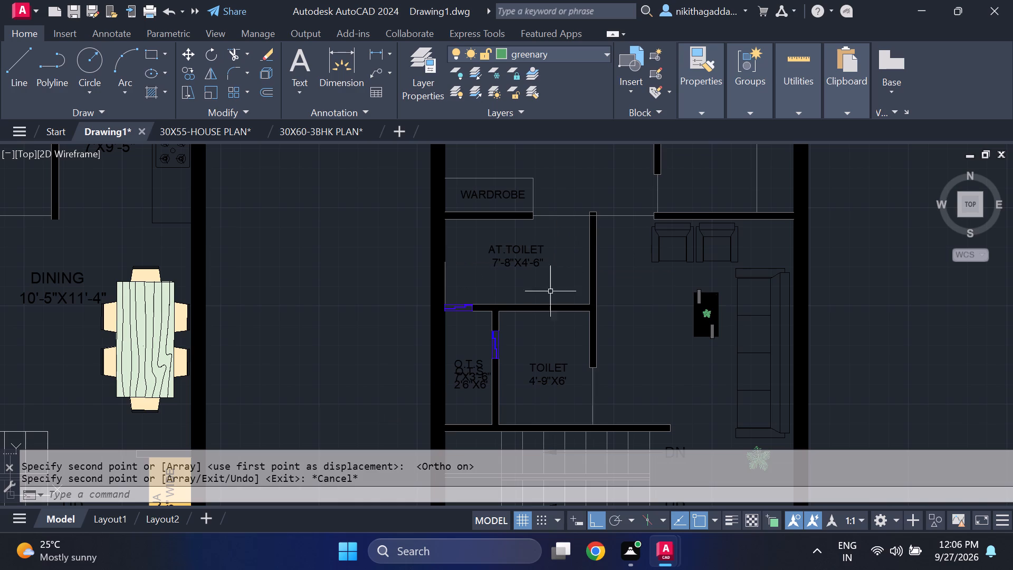
Delete the older overlapping O.T.S name and its 7'X3'-6" dimension text in the second plan's O.T.S space, keeping the 2'6"X6' label.
scroll(494, 393, "up", 2)
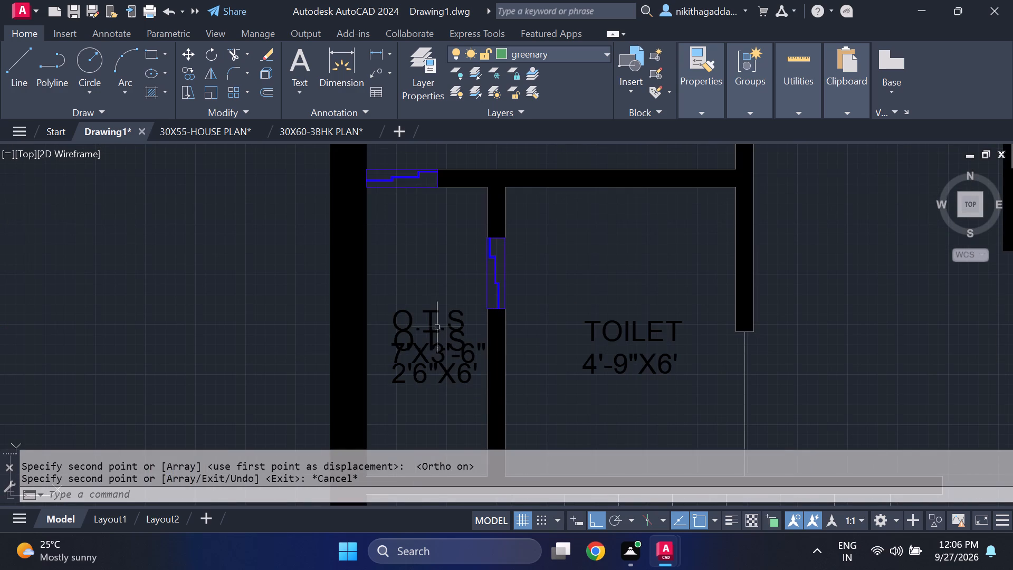
left_click(436, 325)
left_click(435, 320)
left_click_drag(444, 297, 443, 303)
left_click(425, 318)
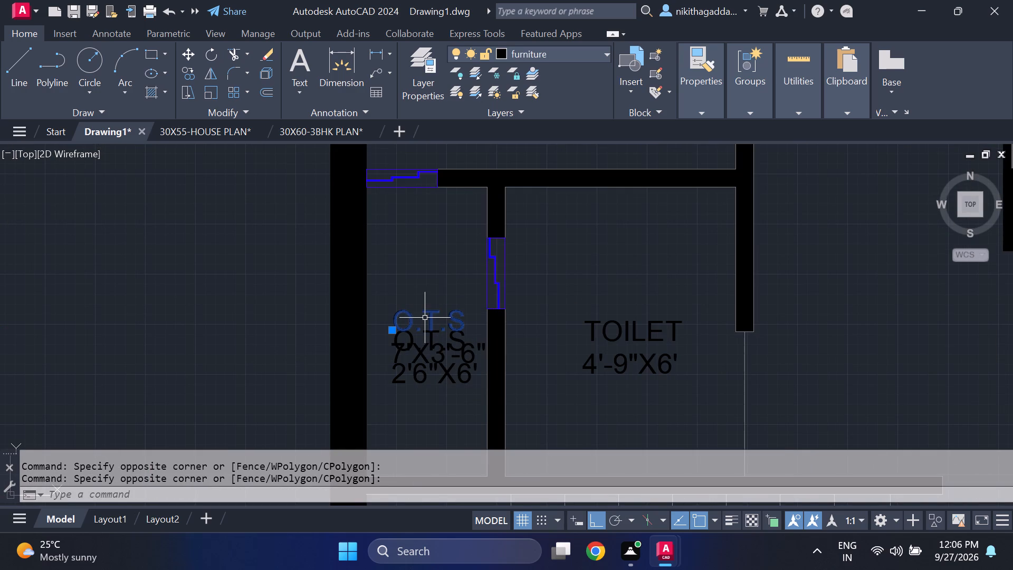
key("Delete")
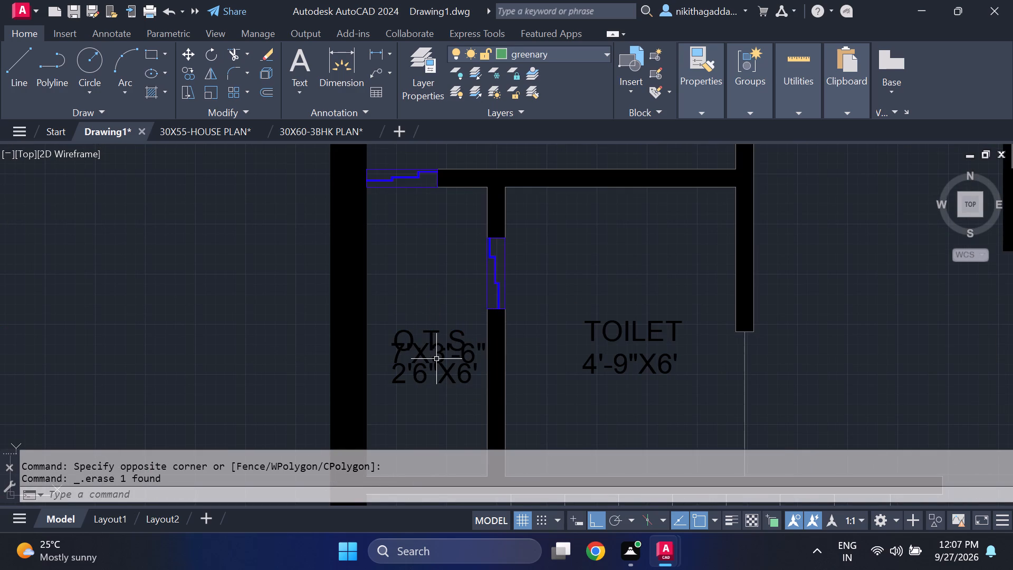
scroll(437, 352, "down", 3)
scroll(439, 348, "up", 4)
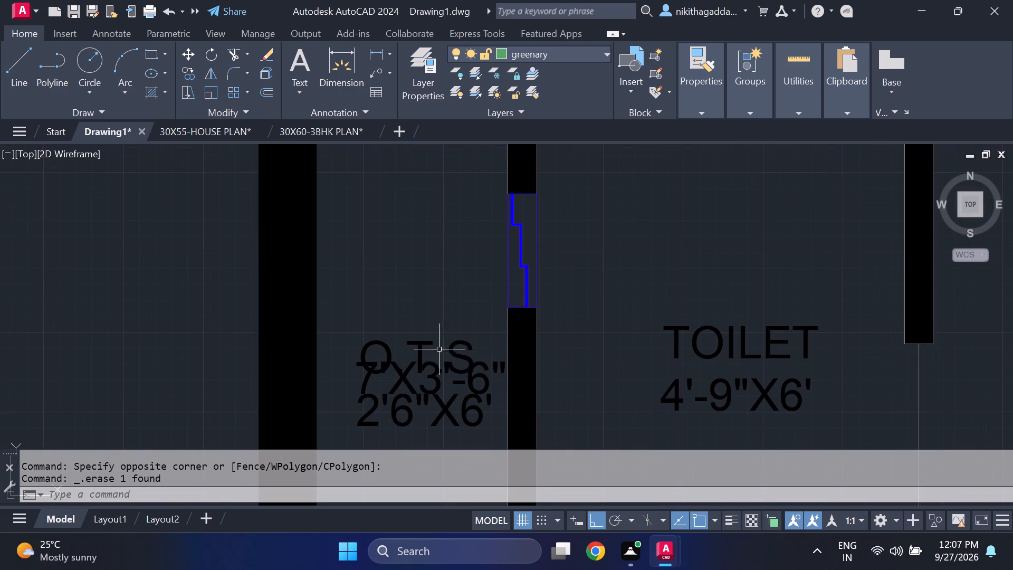
left_click(437, 387)
key("Delete")
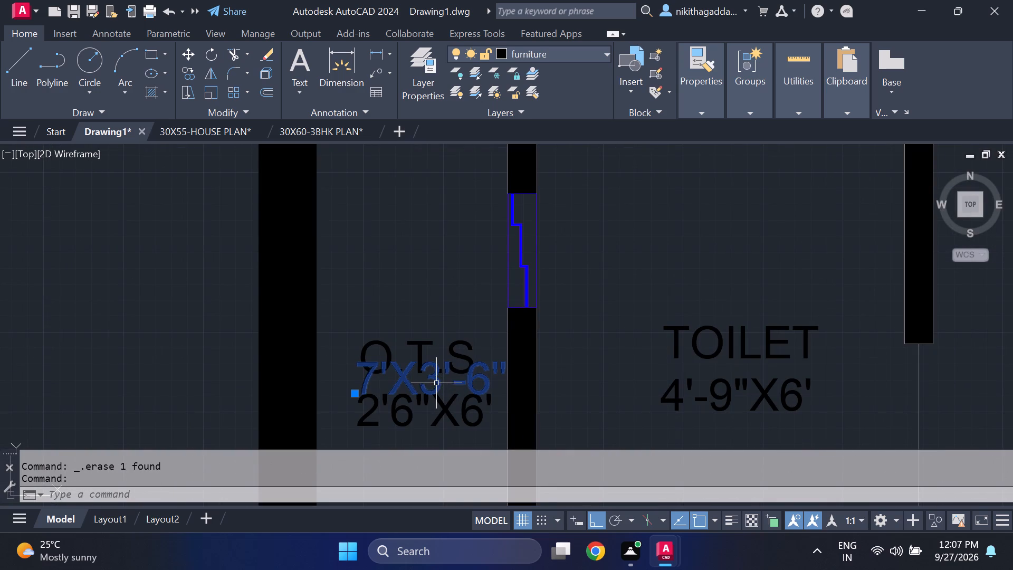
Examine both floor plans side by side to find which second-plan spaces still need labels and which first-plan label suits them.
scroll(494, 431, "down", 4)
middle_click_drag(490, 428, 462, 366)
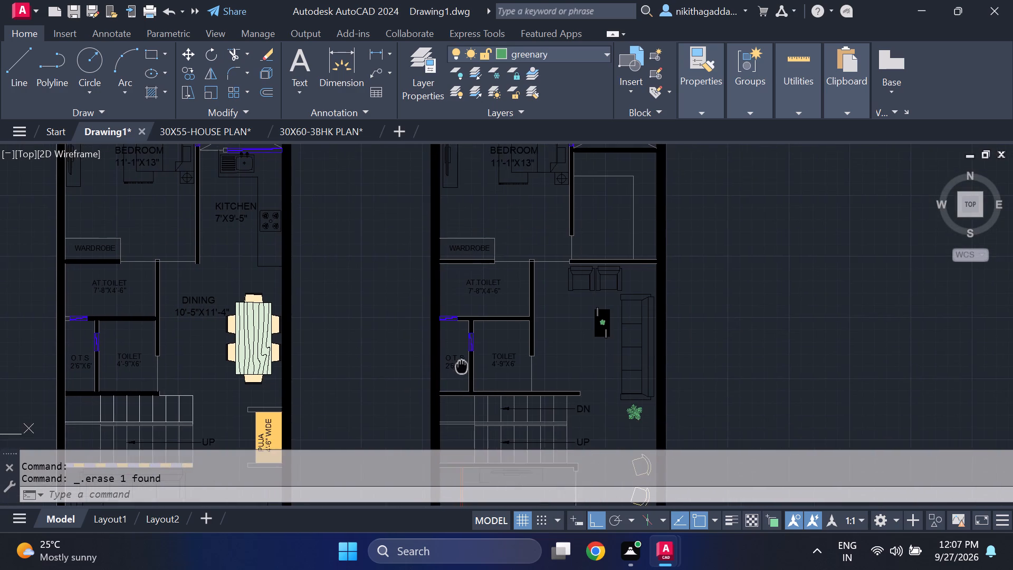
middle_click_drag(462, 366, 476, 343)
scroll(473, 348, "down", 1)
scroll(242, 383, "up", 1)
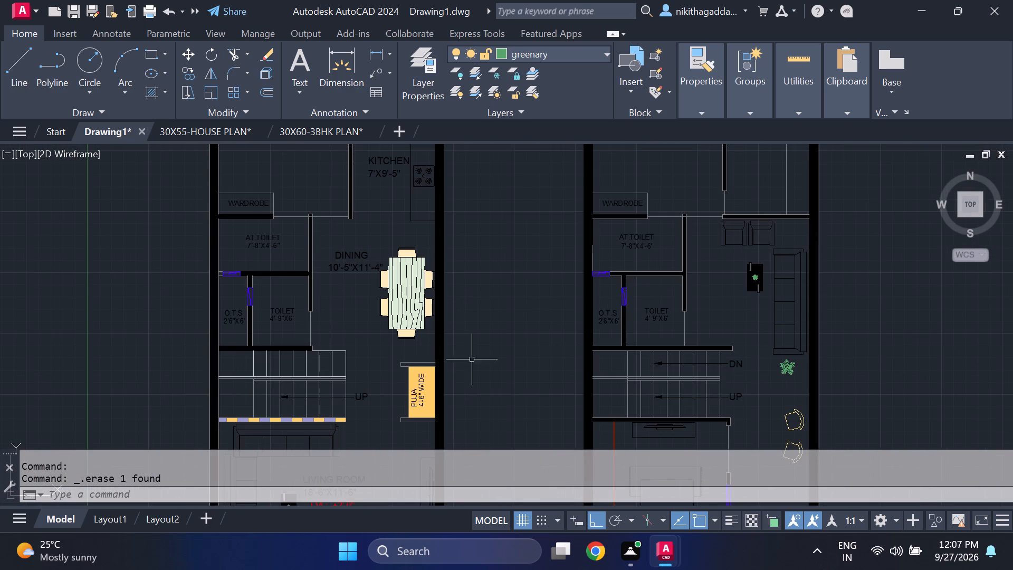
middle_click_drag(526, 321, 500, 381)
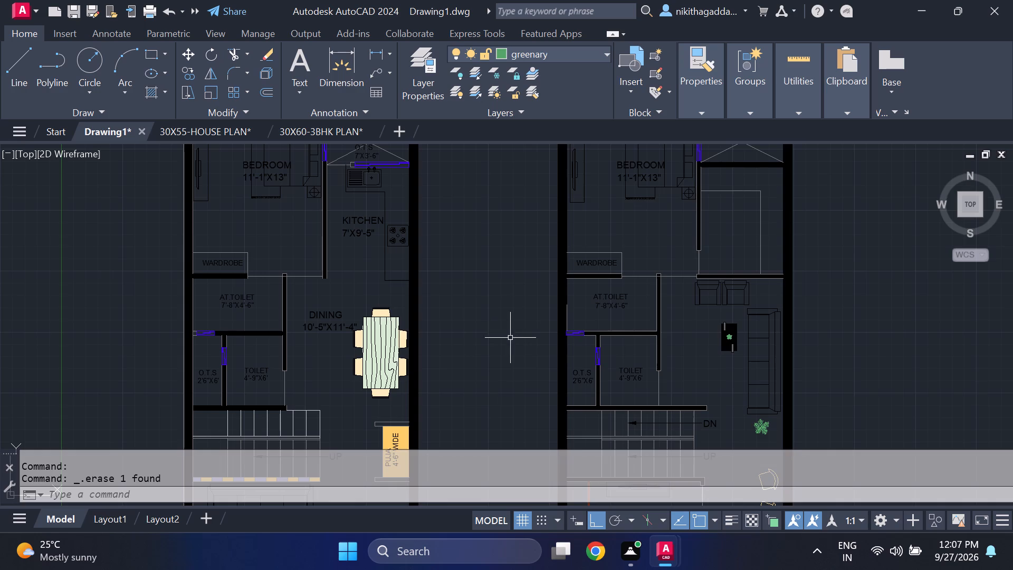
middle_click_drag(499, 357, 477, 387)
scroll(477, 392, "up", 1)
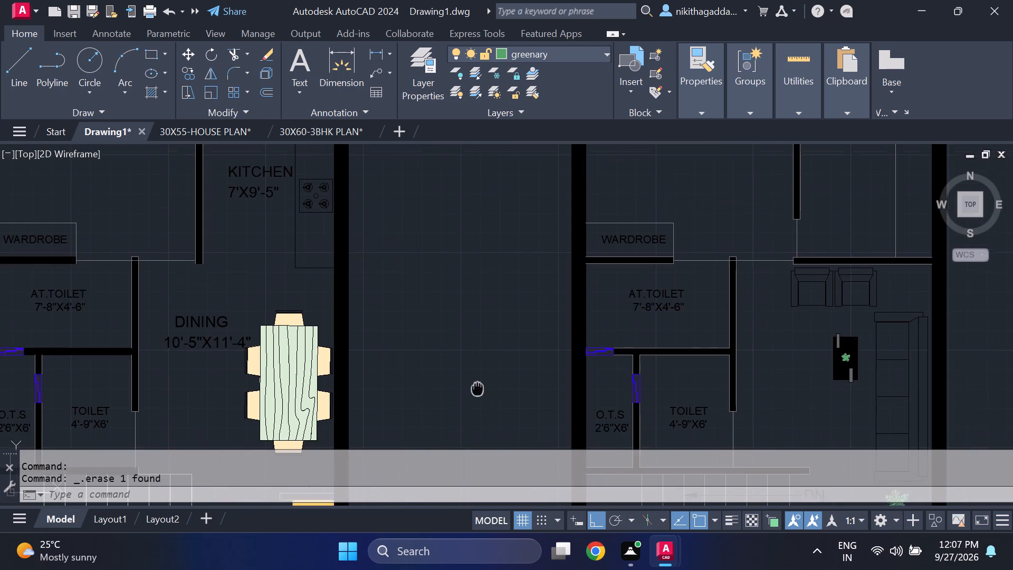
middle_click_drag(477, 387, 470, 374)
scroll(461, 339, "down", 2)
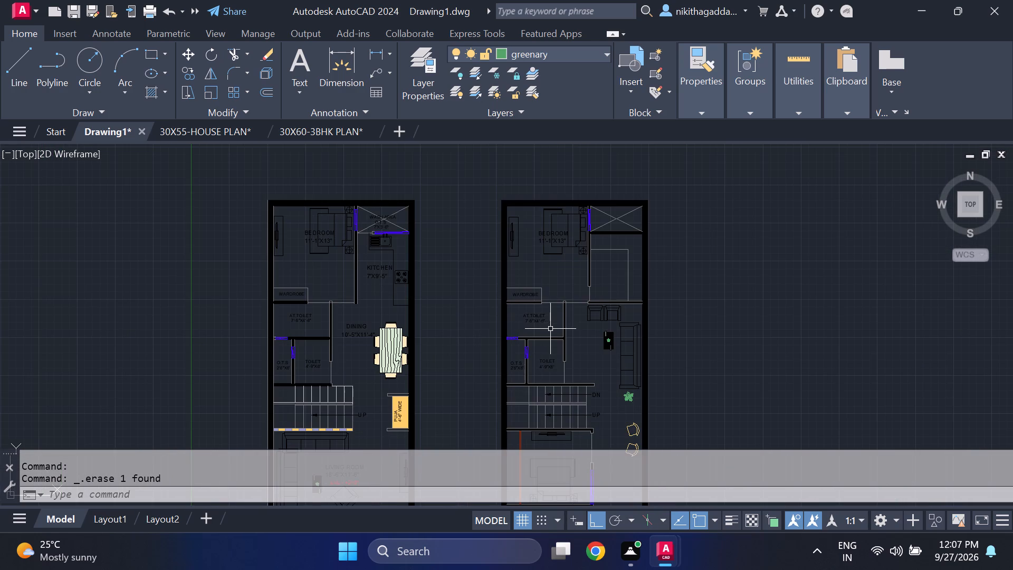
middle_click_drag(567, 348, 499, 284)
middle_click_drag(499, 284, 469, 328)
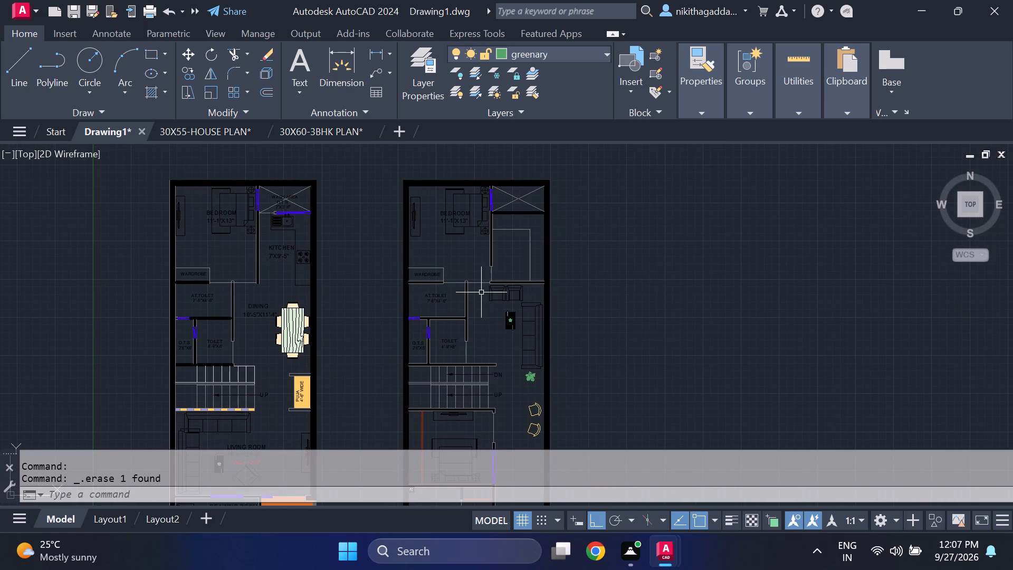
middle_click_drag(476, 297, 509, 255)
middle_click_drag(332, 332, 330, 325)
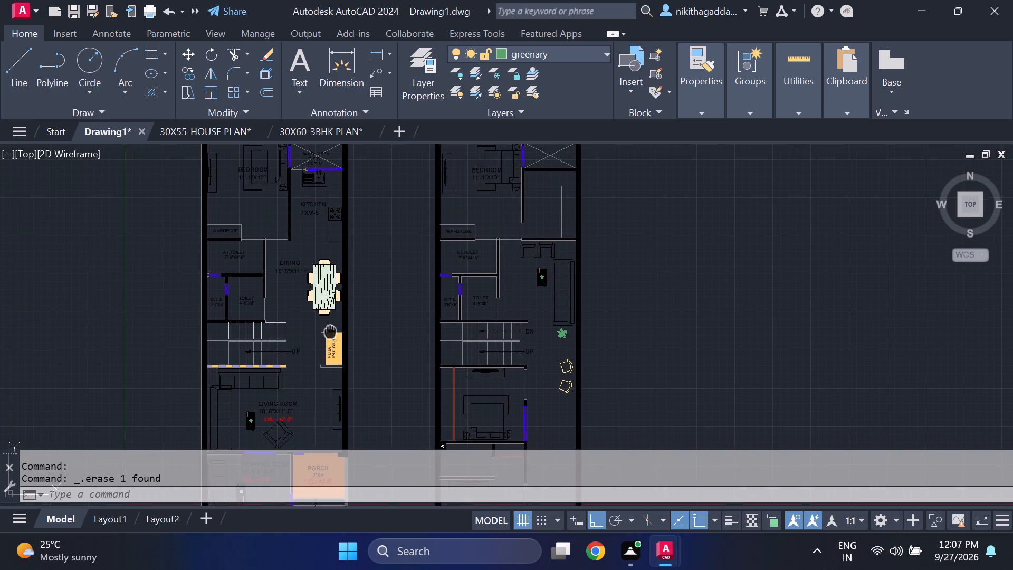
middle_click_drag(330, 325, 367, 241)
scroll(329, 318, "up", 1)
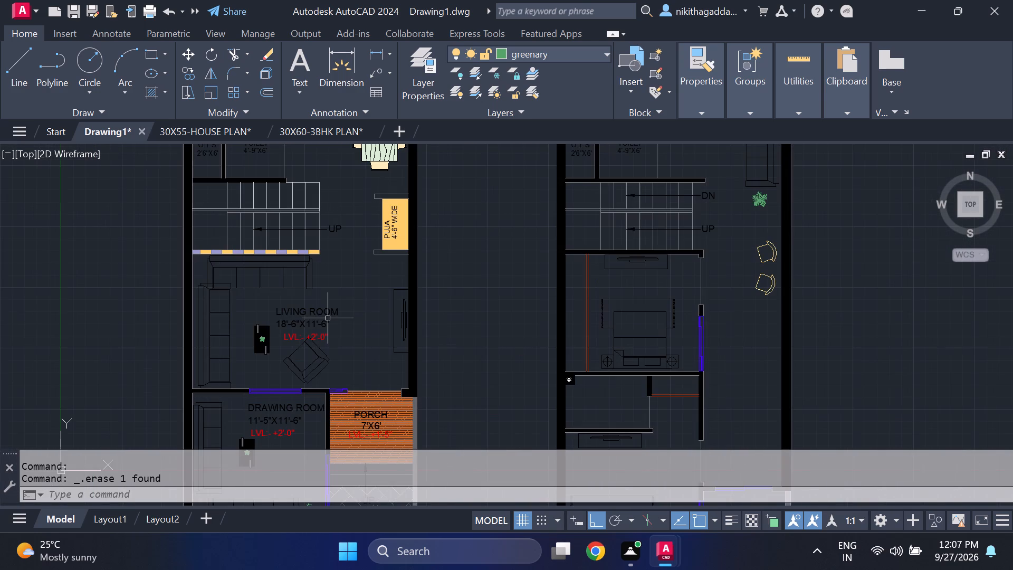
scroll(326, 318, "down", 2)
scroll(318, 306, "up", 2)
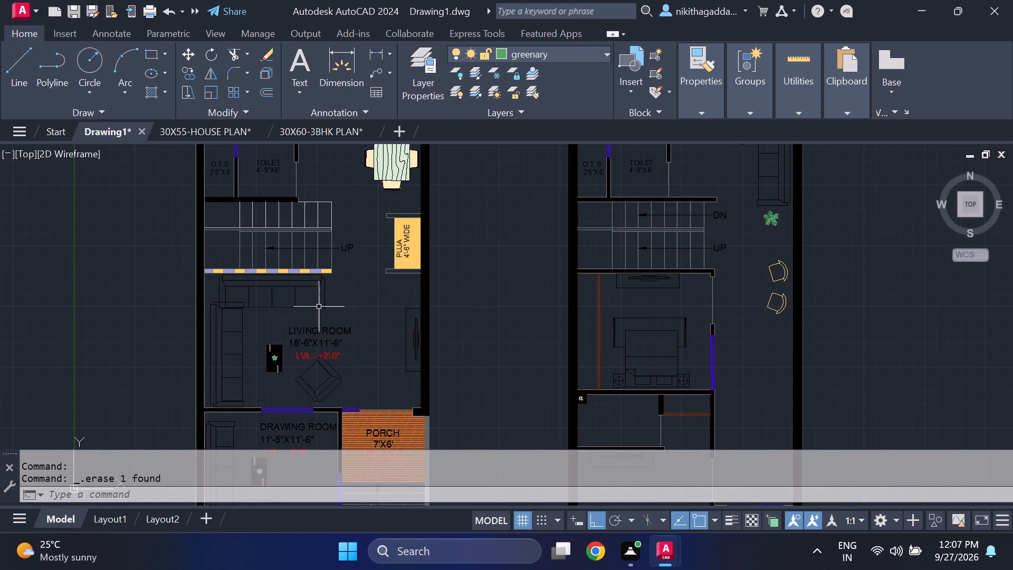
Copy the first plan's LIVING ROOM name and 18'-6"X11'-6" text, with Ortho off, into the second plan's sofa area and the small room beside BEDROOM.
middle_click_drag(340, 311, 350, 336)
left_click(343, 358)
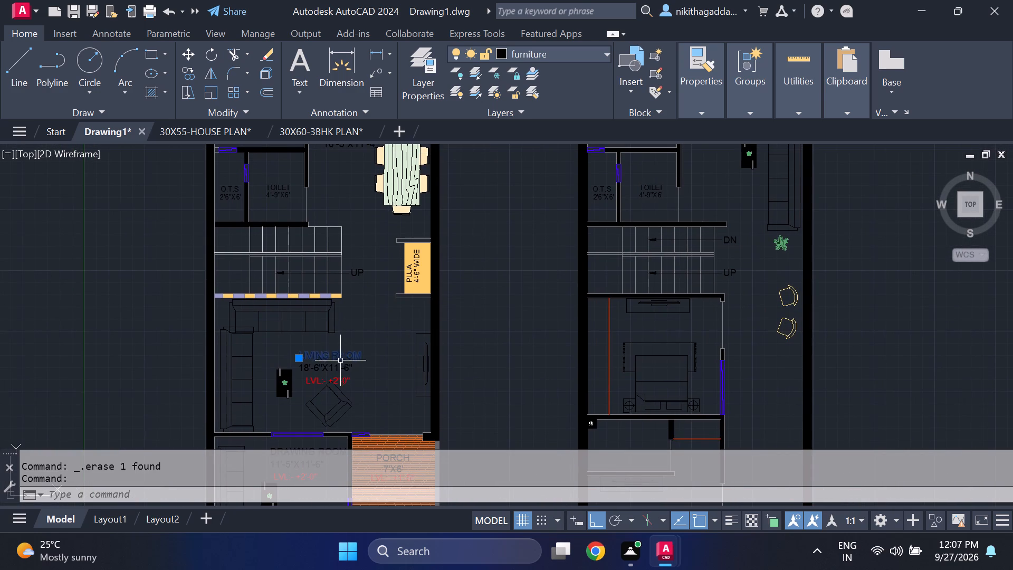
left_click(327, 370)
type("CO")
key("Return")
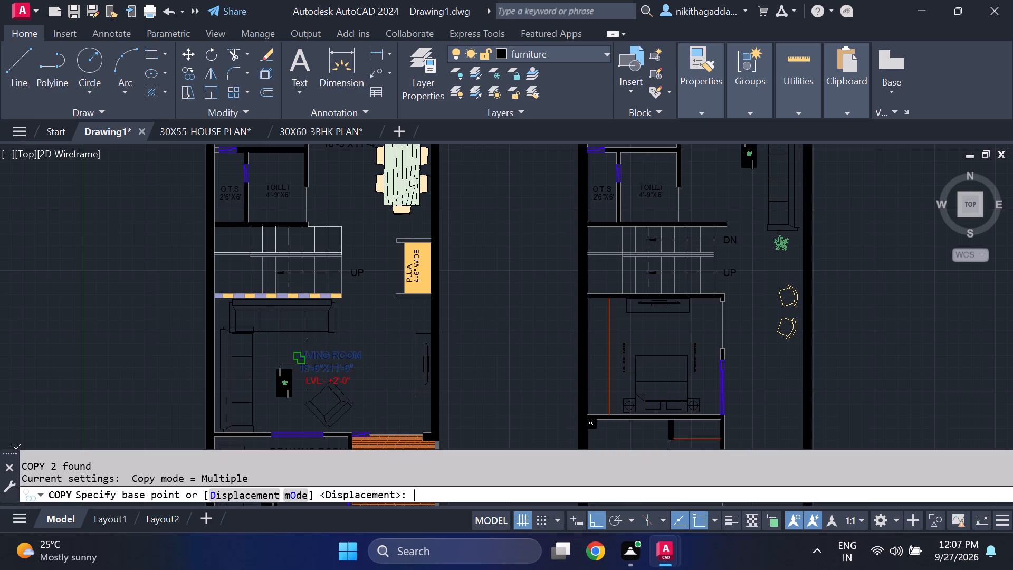
left_click(305, 361)
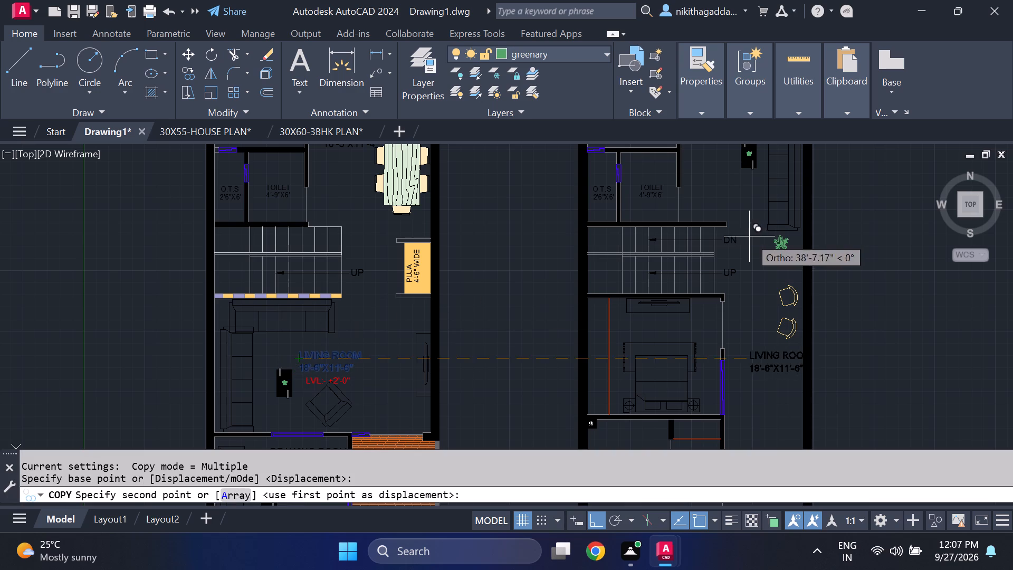
middle_click_drag(733, 246, 444, 46)
key("F8")
scroll(307, 78, "down", 1)
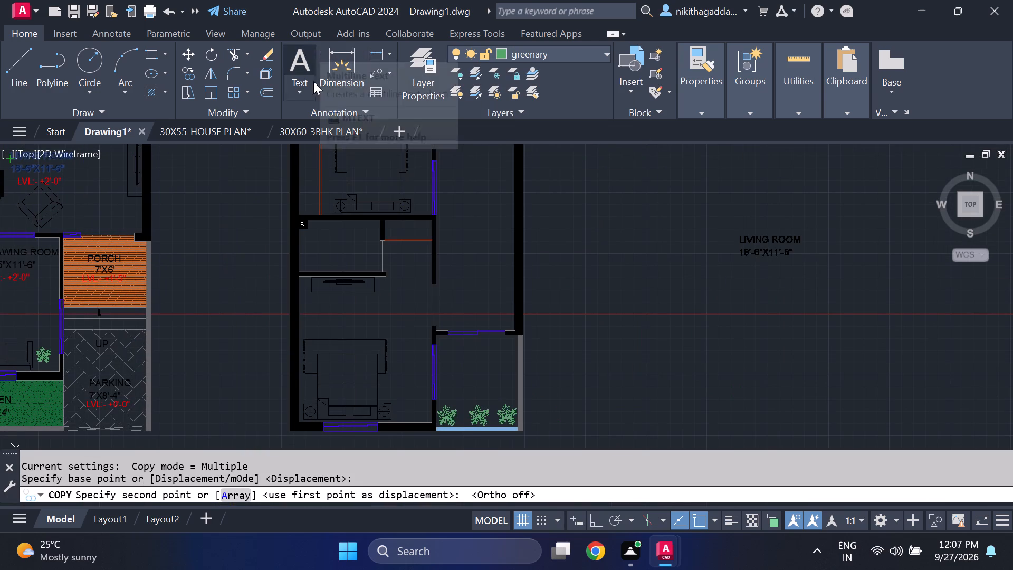
middle_click_drag(399, 233, 405, 359)
middle_click_drag(467, 241, 483, 331)
middle_click_drag(479, 242, 484, 319)
middle_click_drag(471, 288, 471, 310)
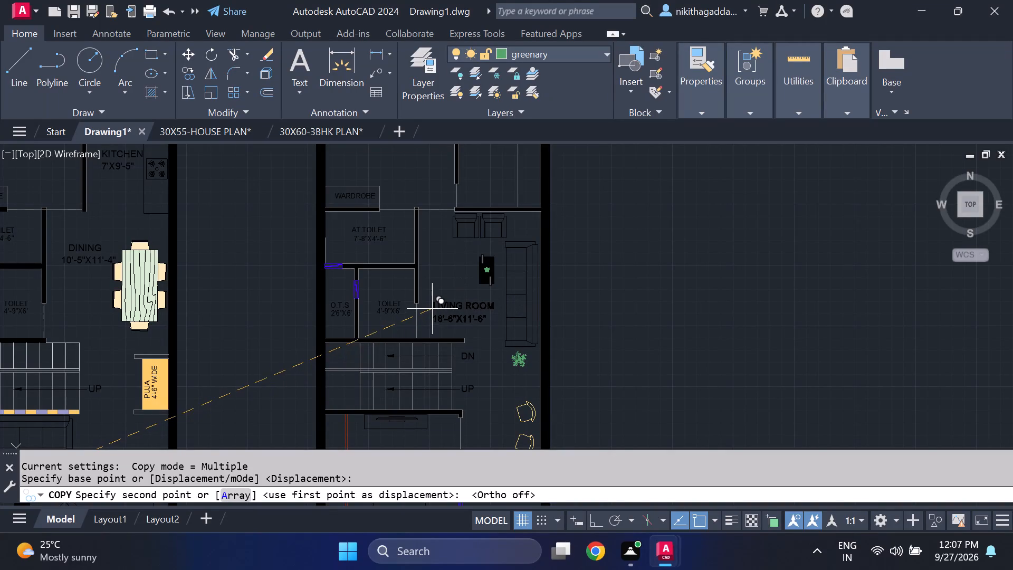
left_click(433, 306)
middle_click_drag(444, 208, 445, 322)
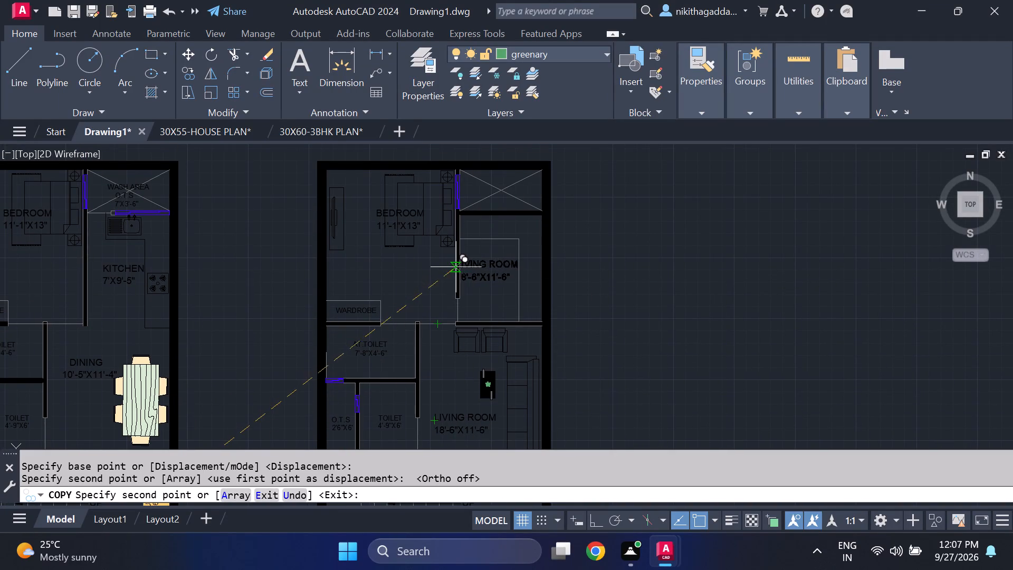
left_click(464, 268)
Place further copies of the label pair in the second plan's two unlabelled bedrooms, the passage beside them and the balcony with plants.
middle_click_drag(434, 368, 431, 206)
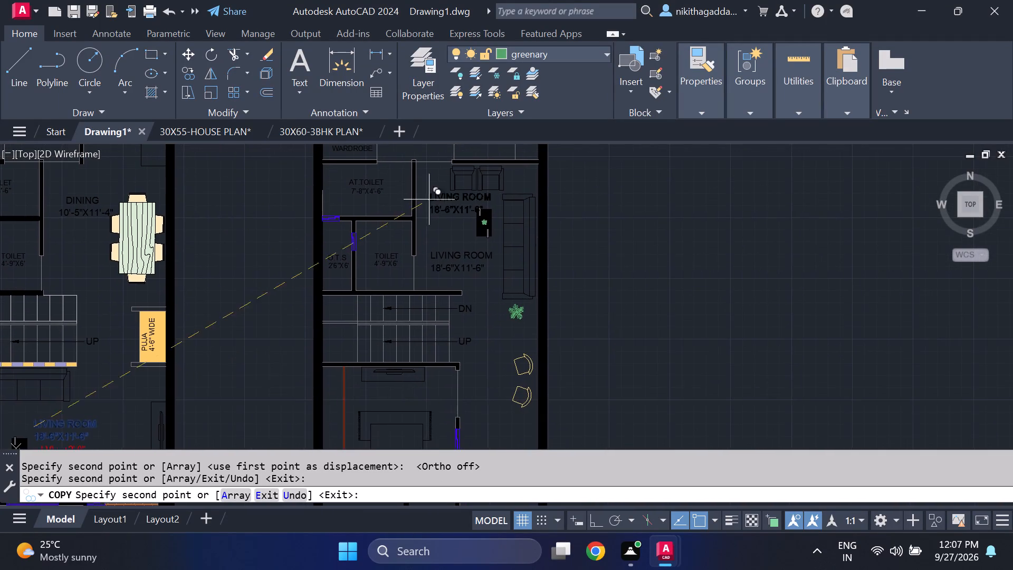
middle_click_drag(464, 337, 472, 198)
middle_click_drag(423, 323, 424, 253)
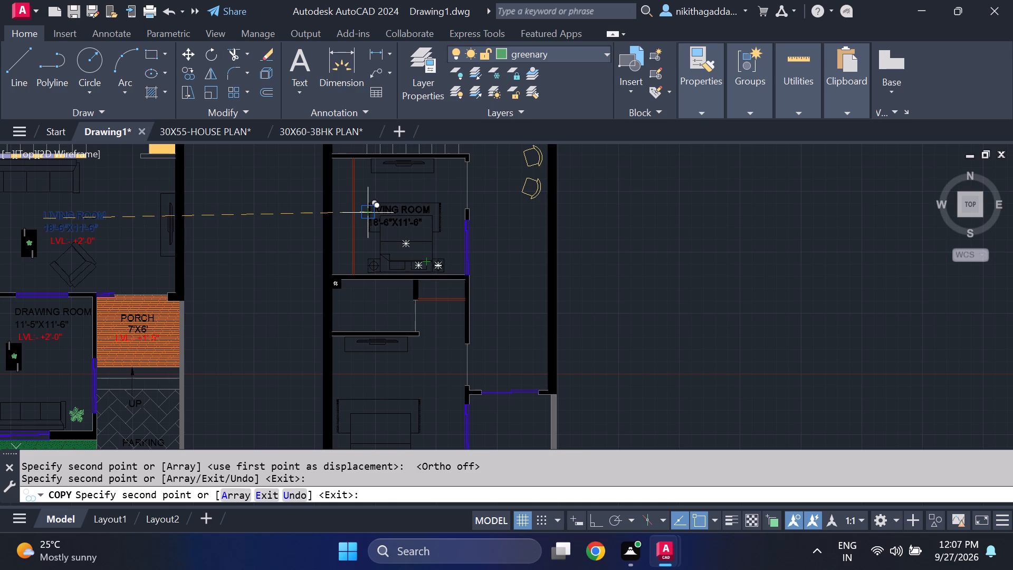
left_click(365, 212)
middle_click_drag(447, 308, 412, 165)
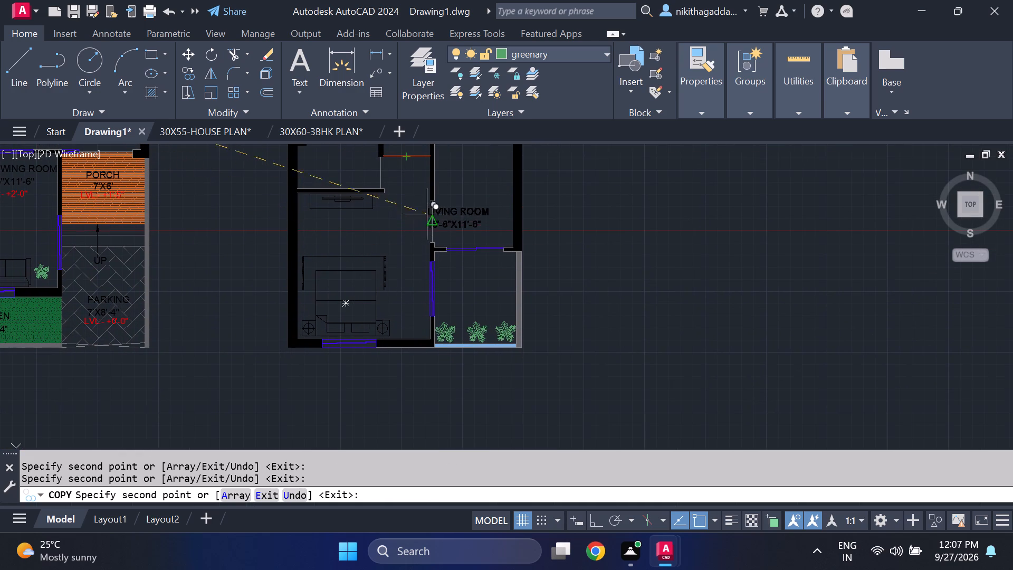
left_click(446, 194)
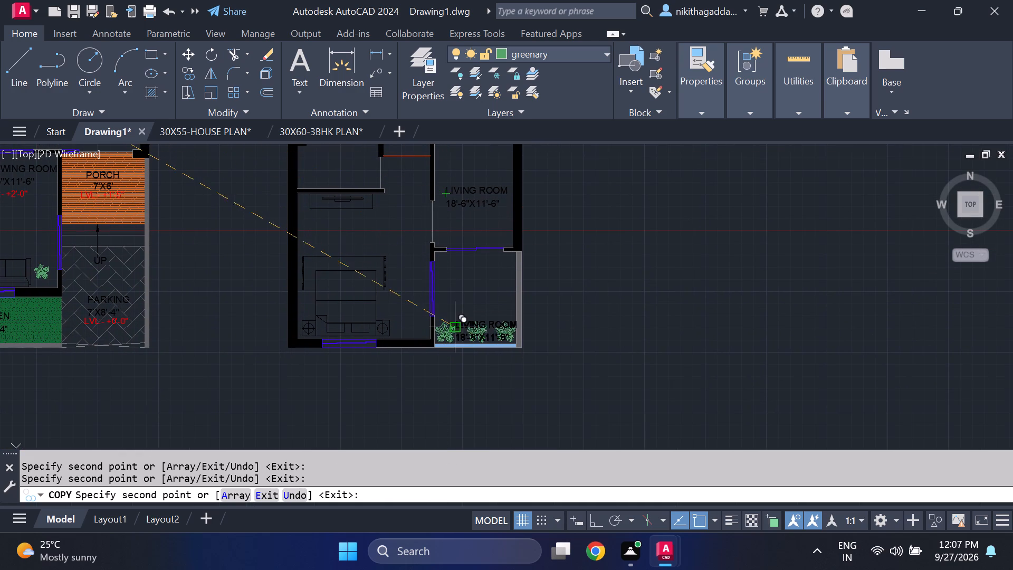
scroll(457, 301, "up", 1)
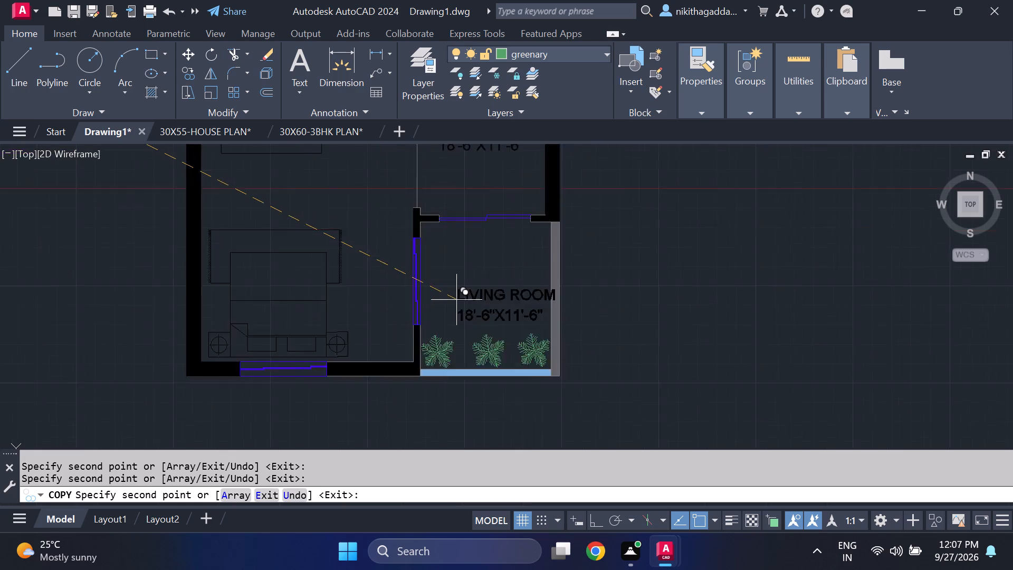
scroll(456, 299, "up", 1)
left_click(437, 272)
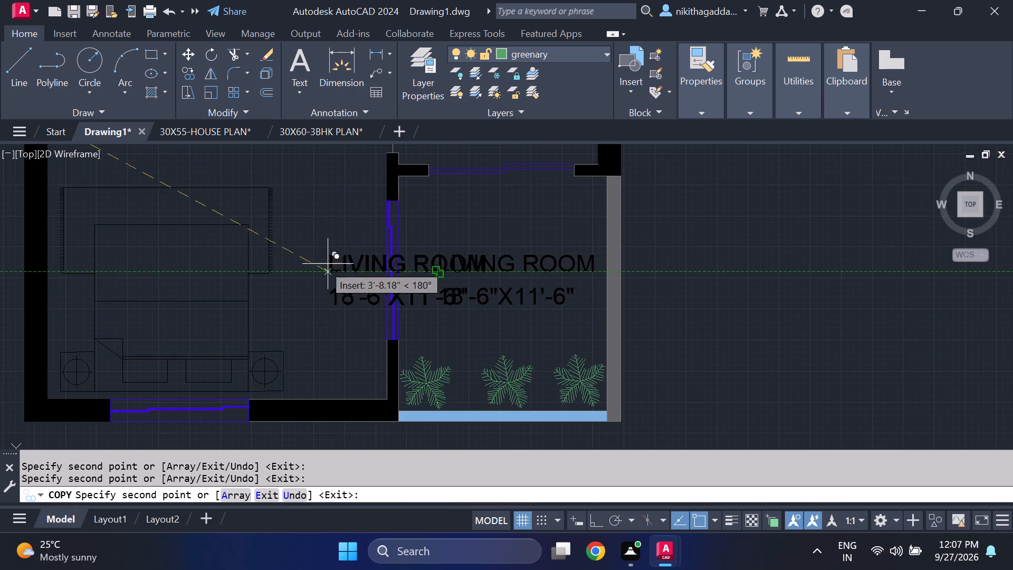
middle_click_drag(136, 191, 169, 287)
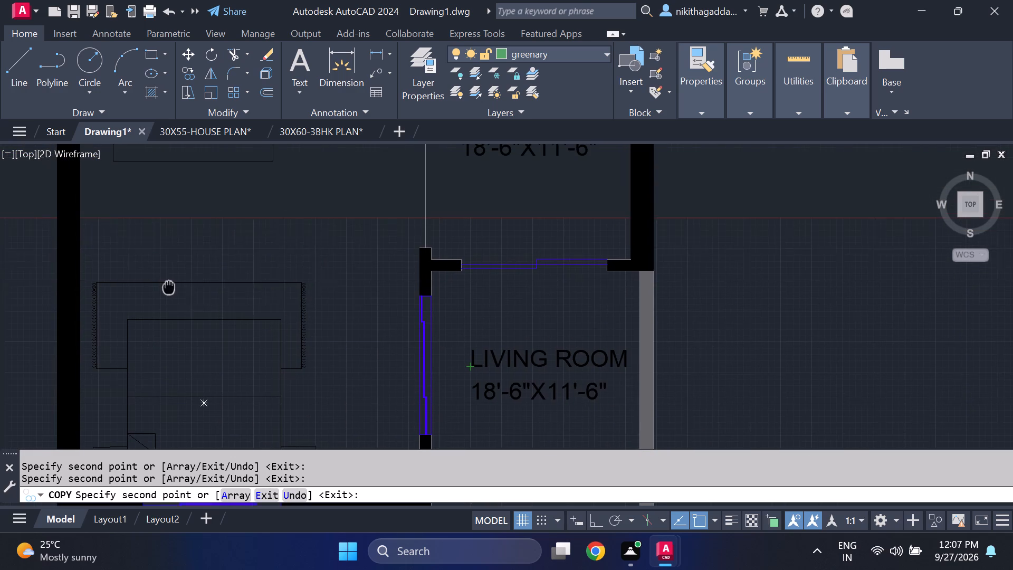
middle_click_drag(169, 287, 170, 287)
left_click(172, 236)
scroll(337, 227, "down", 3)
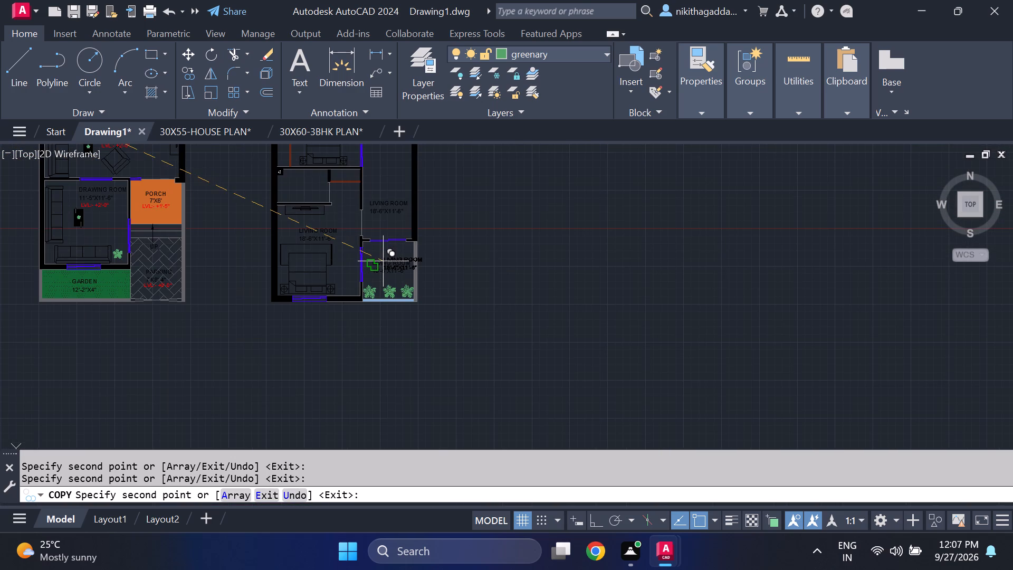
key("Escape")
Change the LIVING ROOM name in the second plan's balcony with plants to SIT OUT.
scroll(387, 276, "up", 2)
double_click(395, 244)
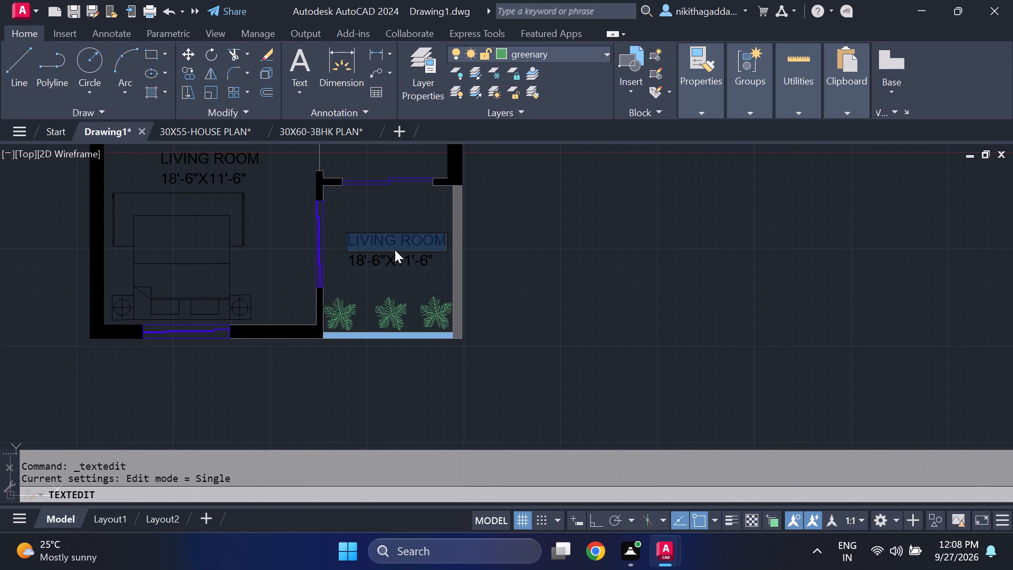
key("Delete")
type("SIT P")
key("BackSpace")
type("OUT")
key("Return")
Change the dimension text below SIT OUT to 7'X8".
key("Return")
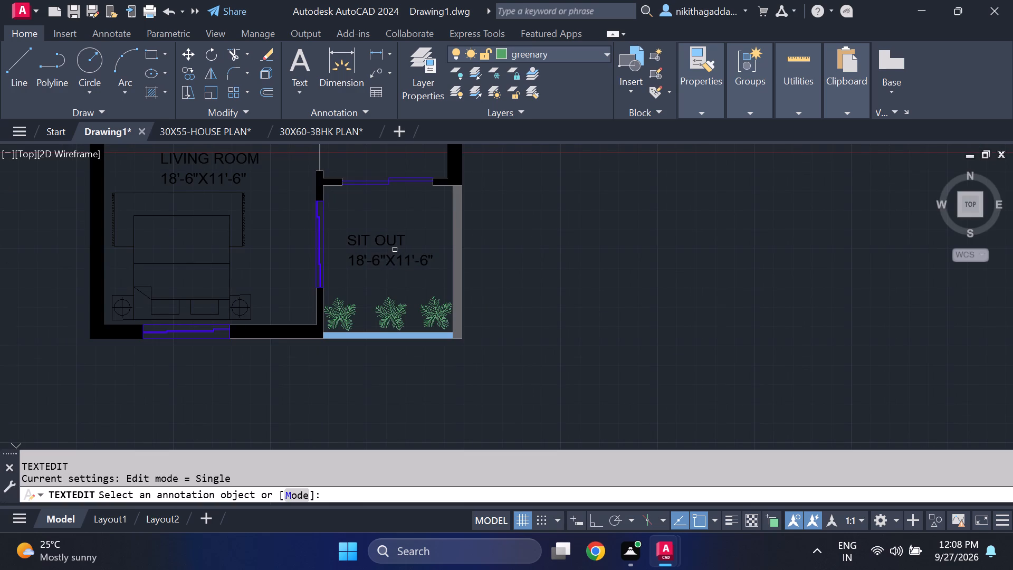
scroll(377, 254, "up", 3)
left_click(345, 277)
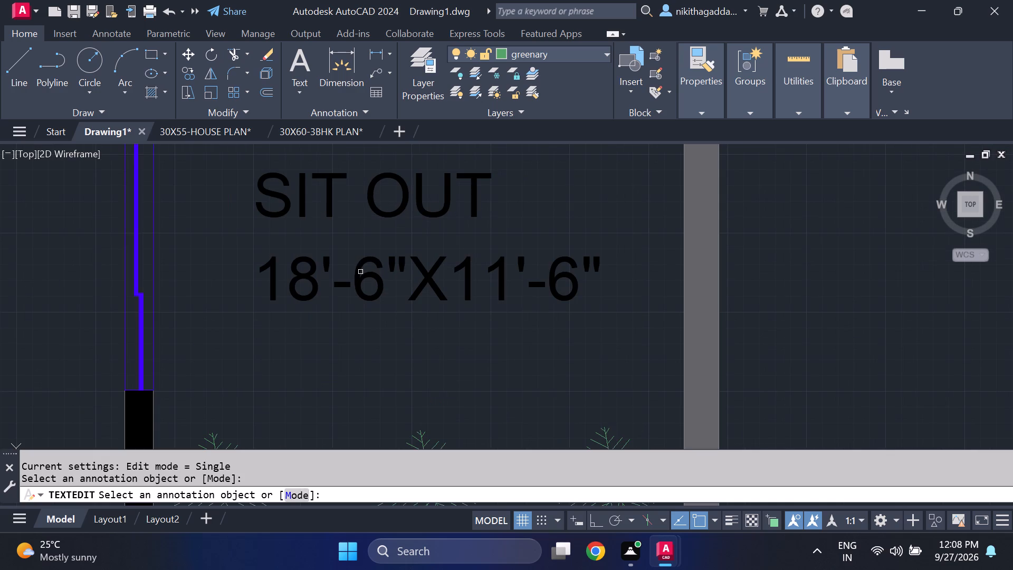
left_click(360, 272)
key("Delete")
type("7'")
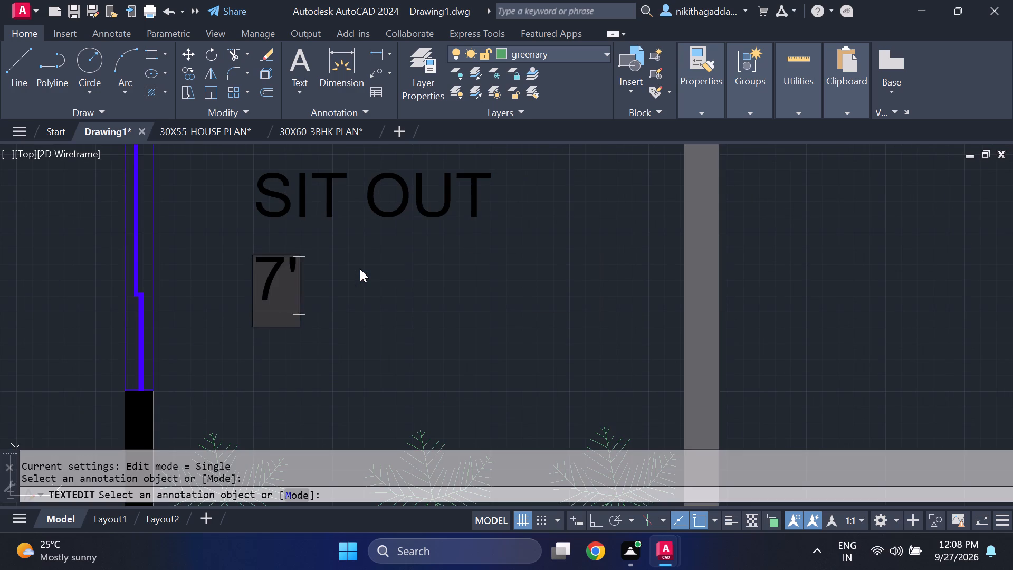
key("x")
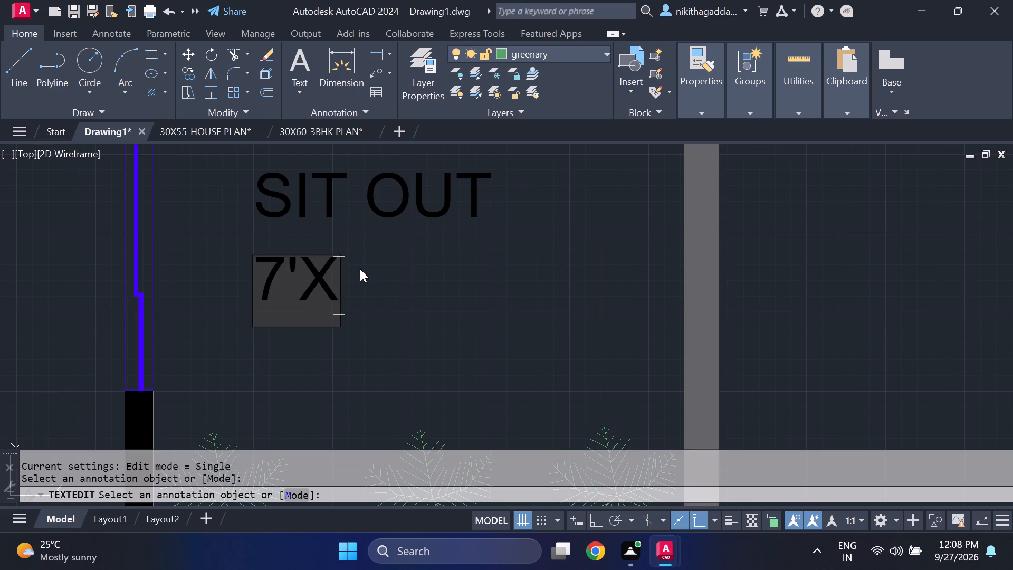
type("8\"")
key("Return")
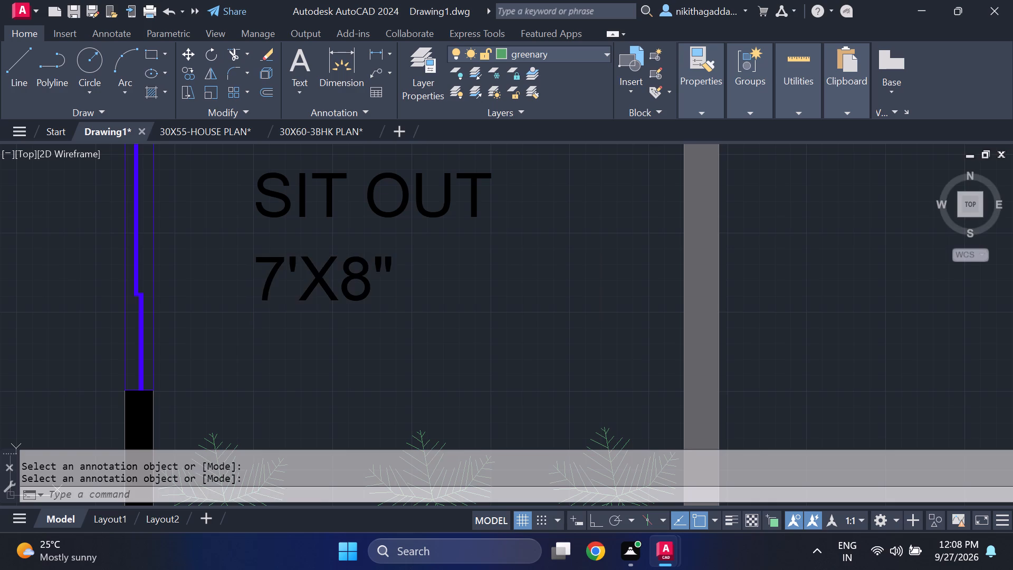
Delete the LIVING ROOM name in the passage space adjoining SIT OUT, keeping its dimension text.
scroll(327, 274, "down", 5)
middle_click_drag(389, 231, 401, 262)
scroll(306, 243, "up", 1)
scroll(372, 246, "up", 1)
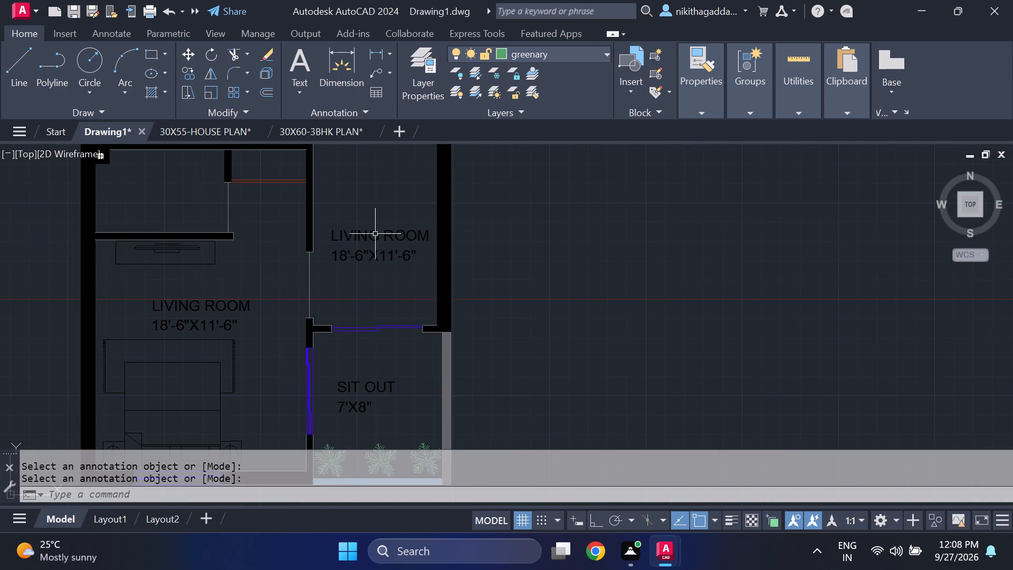
left_click(375, 235)
key("Delete")
type("LO")
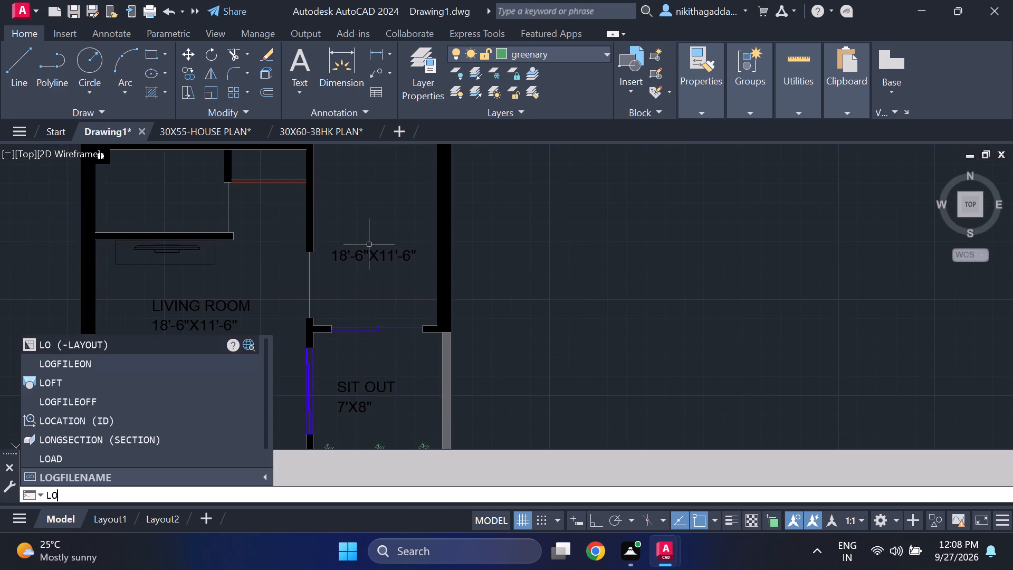
key("Escape")
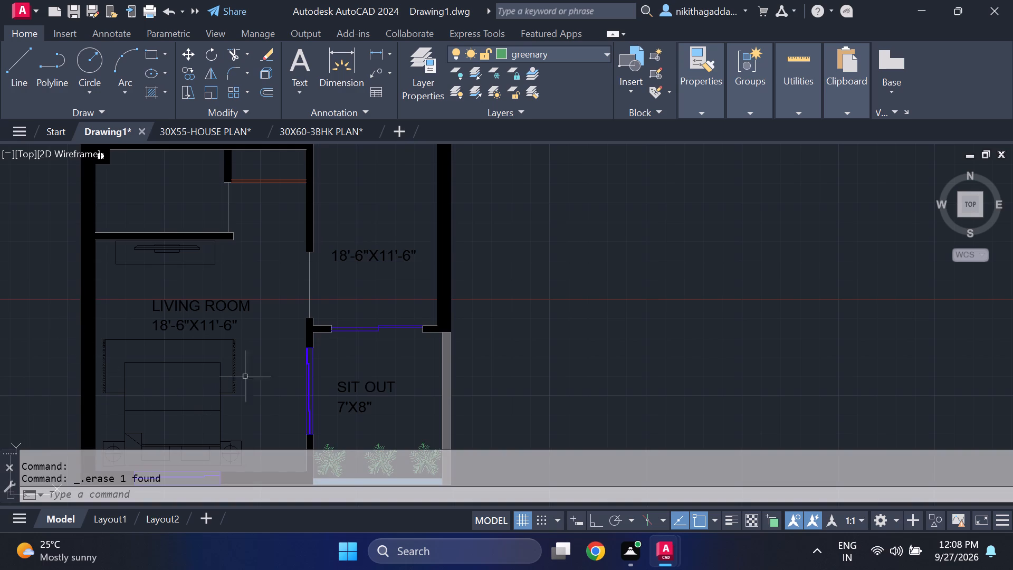
Copy the SIT OUT name above the passage's dimension text and to just above the sliding door in the second plan.
left_click(345, 383)
type("CO")
key("Return")
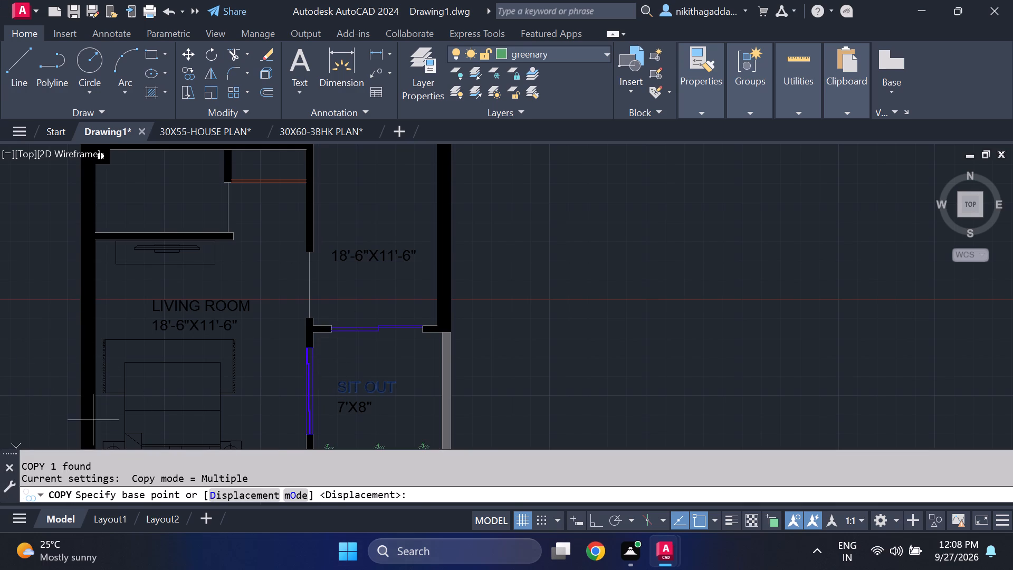
left_click(336, 390)
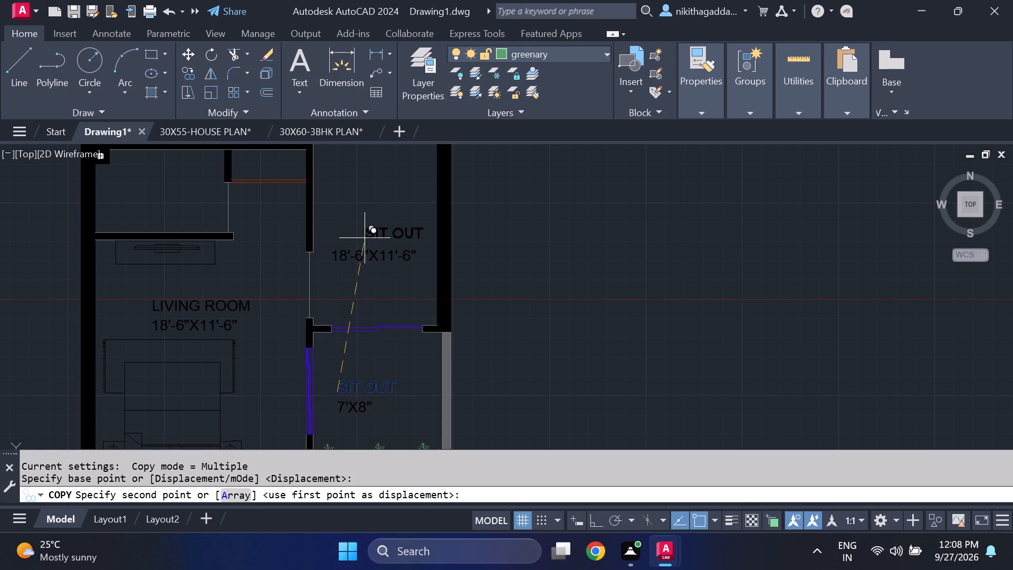
scroll(350, 244, "up", 2)
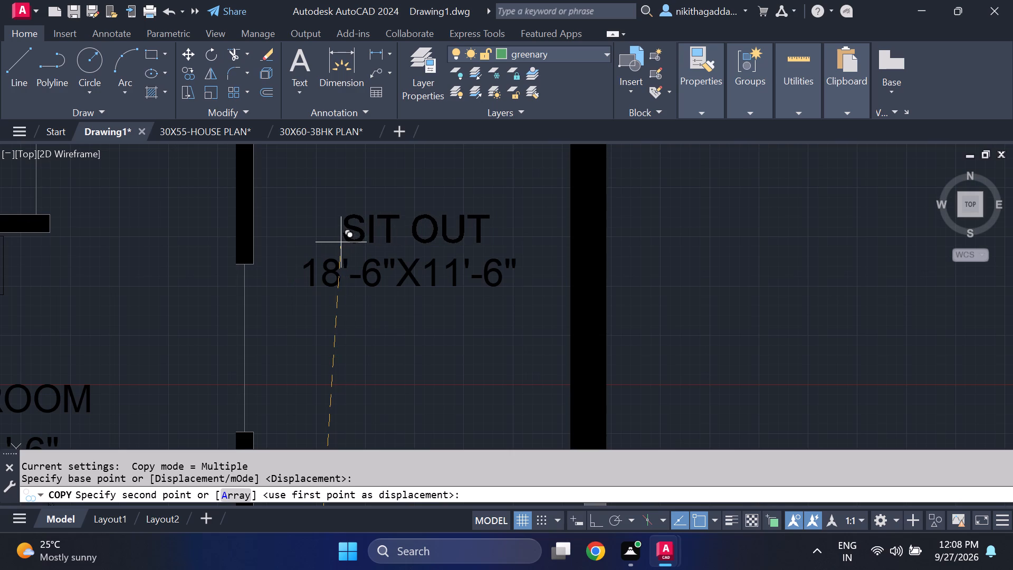
left_click(341, 242)
middle_click_drag(378, 408, 386, 270)
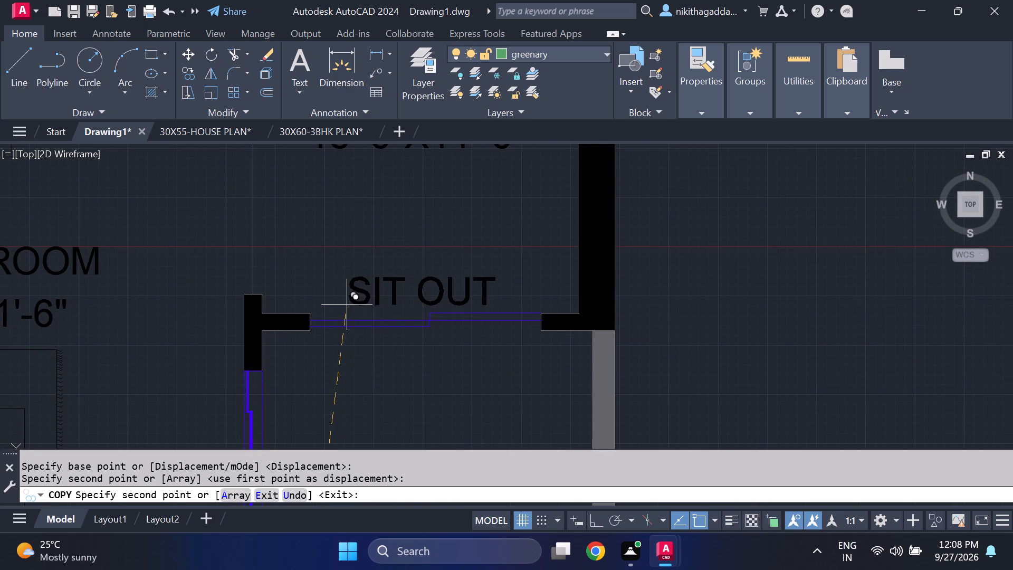
left_click(347, 297)
scroll(481, 278, "down", 3)
key("Escape")
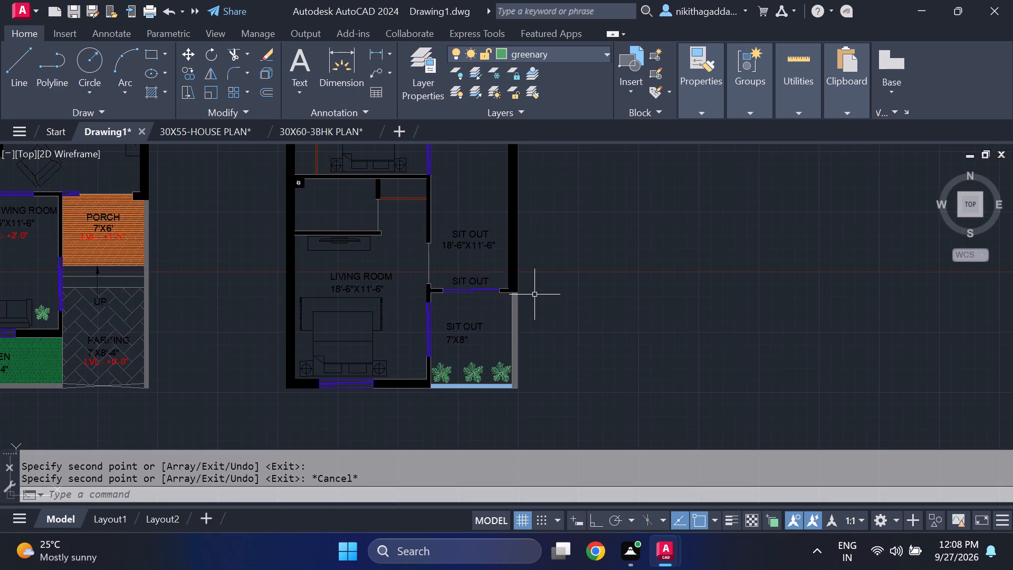
Change the SIT OUT copy above the sliding door to SLIDING DOOR.
scroll(464, 280, "up", 3)
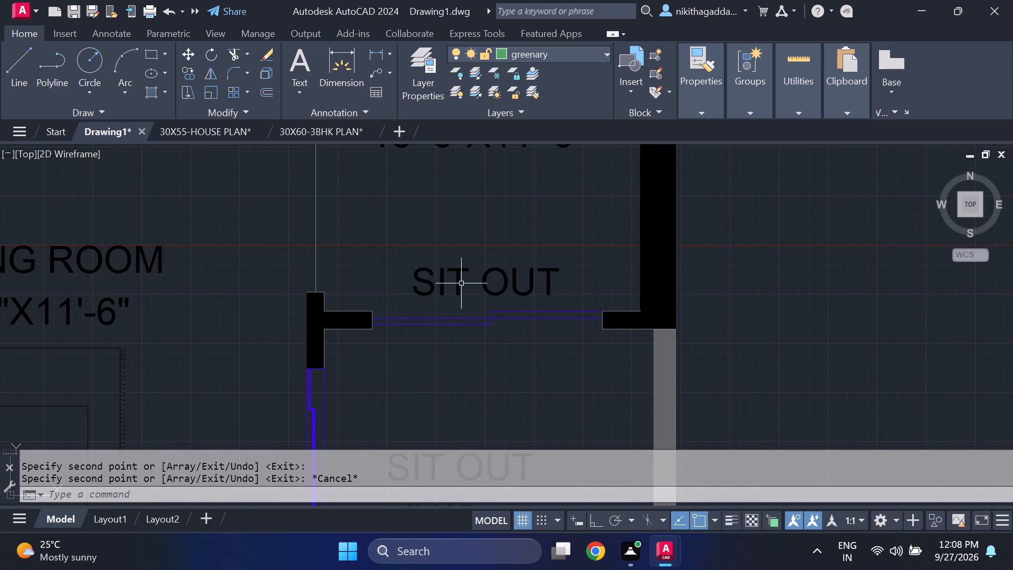
double_click(461, 283)
key("Delete")
type("SLOID")
key("BackSpace")
key("BackSpace")
key("BackSpace")
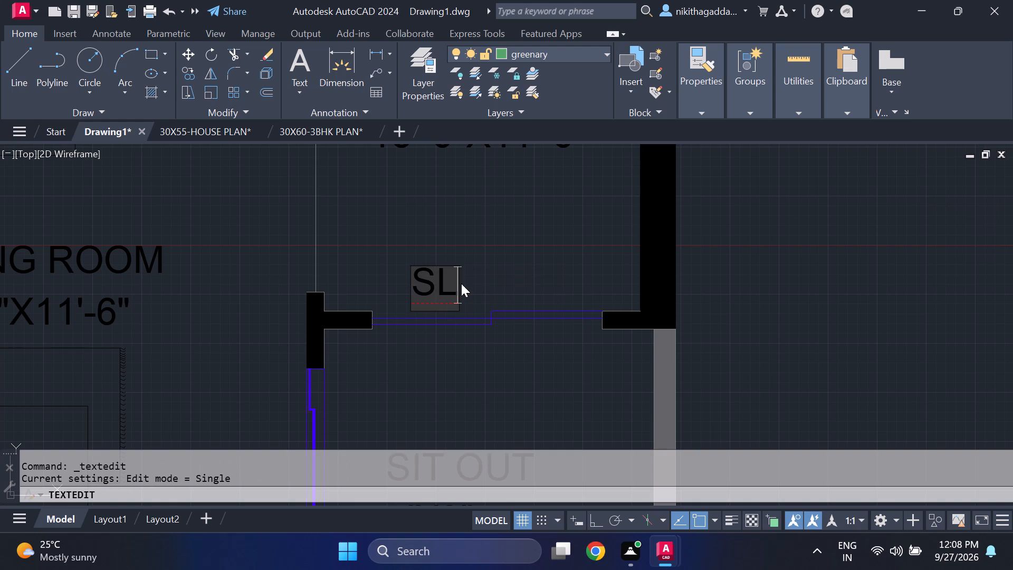
type("IDING DOOR")
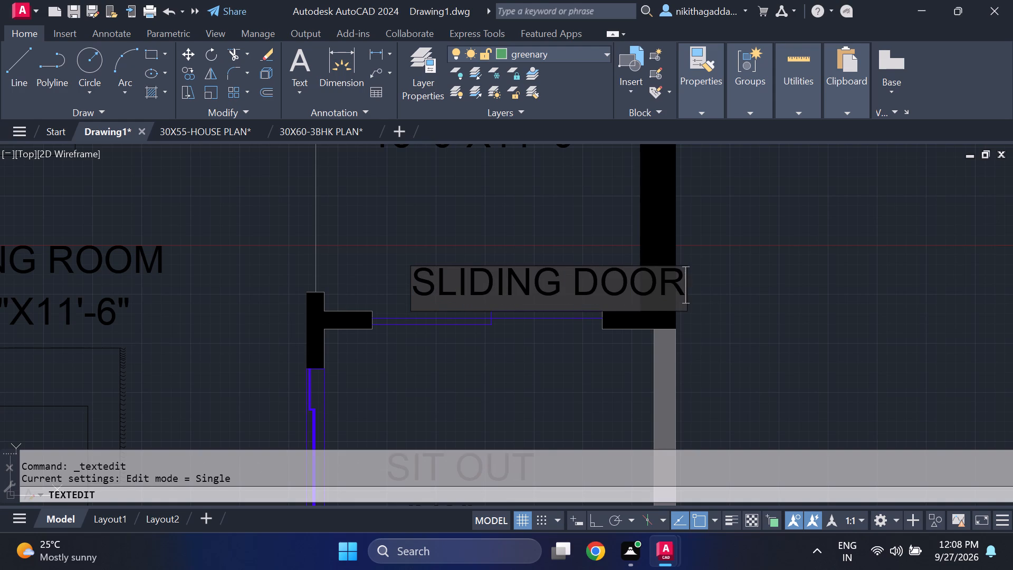
key("Return")
Change the SIT OUT name in the second plan's passage to LOBBY.
key("Return")
scroll(484, 217, "down", 3)
middle_click_drag(491, 215, 495, 247)
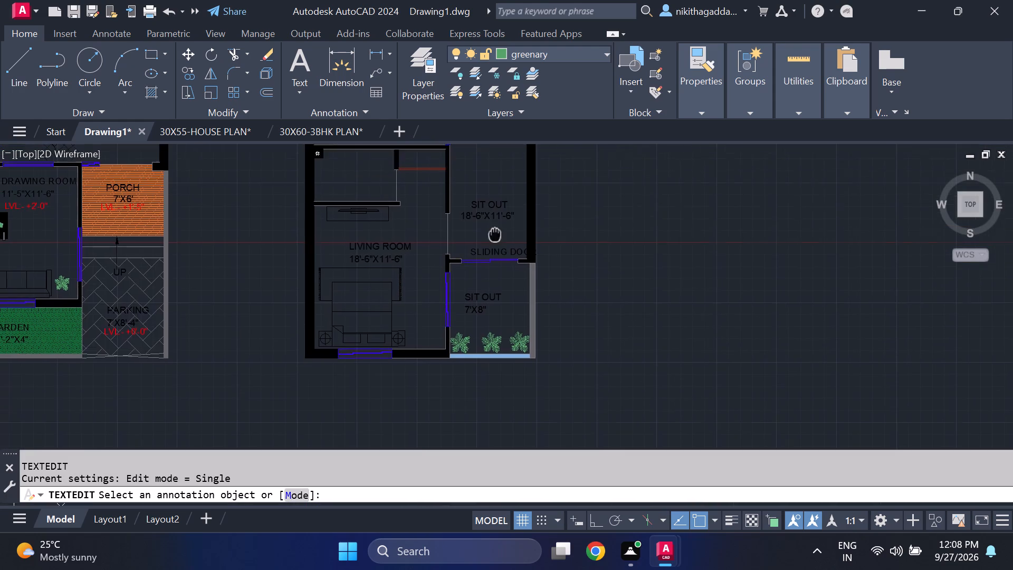
middle_click_drag(495, 247, 492, 269)
scroll(488, 243, "up", 2)
left_click(471, 250)
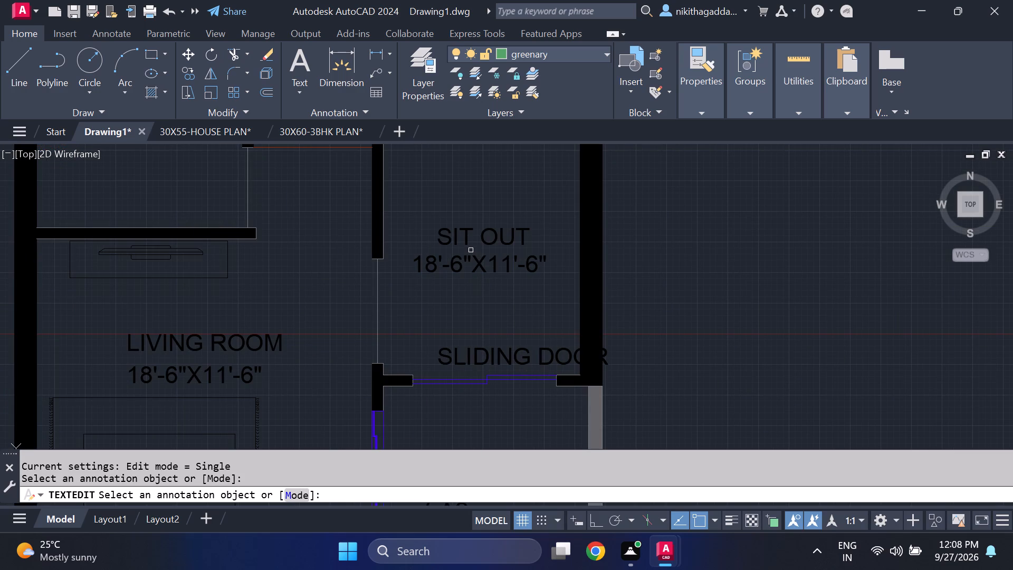
left_click(473, 234)
left_click(504, 231)
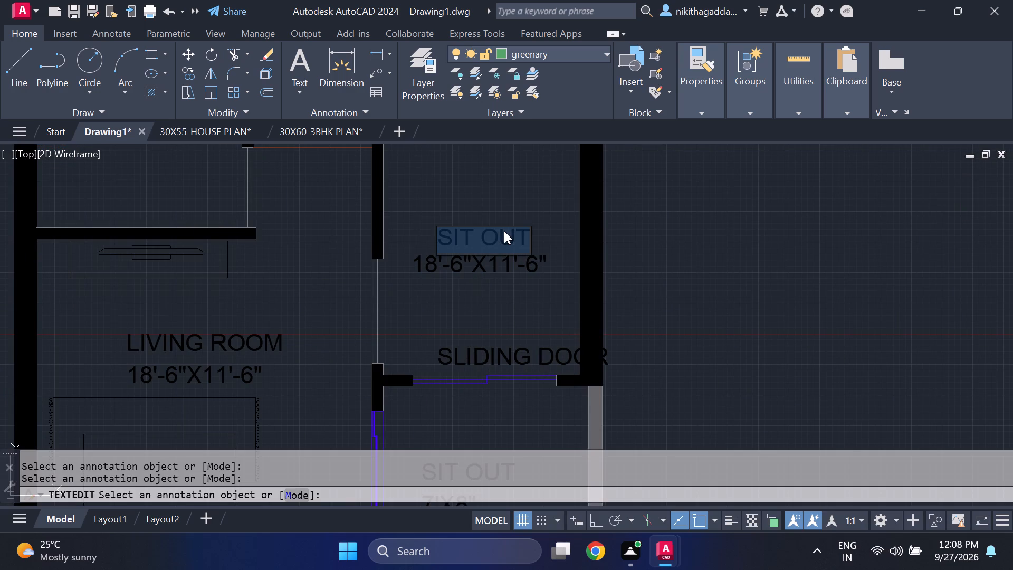
key("BackSpace")
type("LOBBY")
key("Return")
Change the dimension text below LOBBY to 6'-8"X-WIDE.
key("Return")
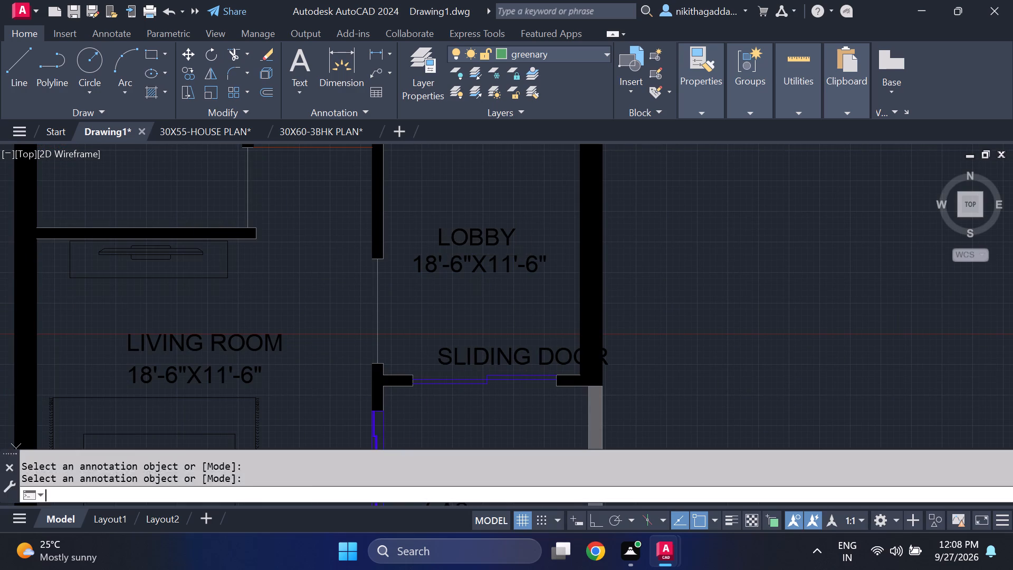
scroll(421, 251, "up", 1)
left_click(435, 273)
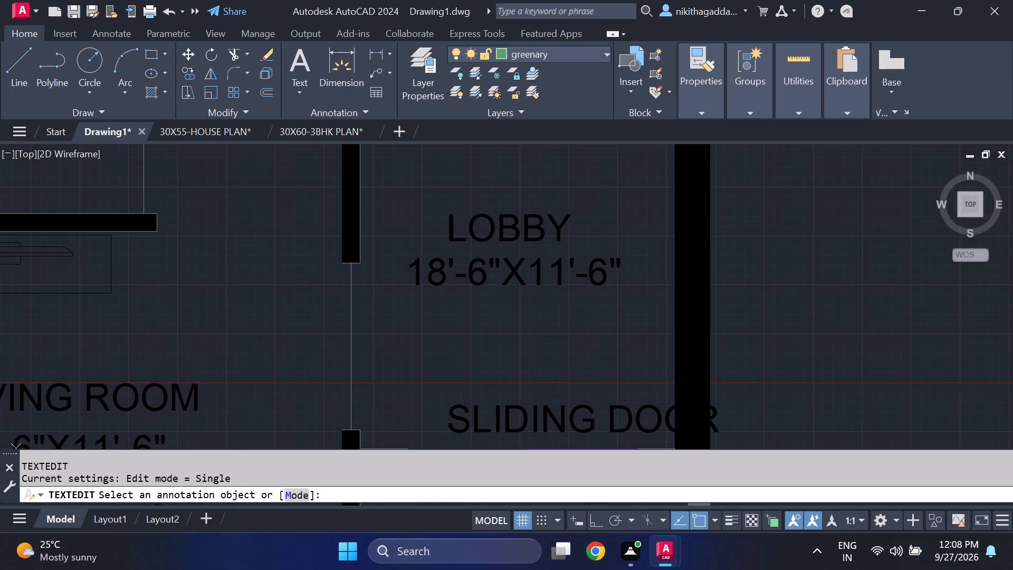
left_click(448, 269)
key("BackSpace")
key("BackSpace")
key("6")
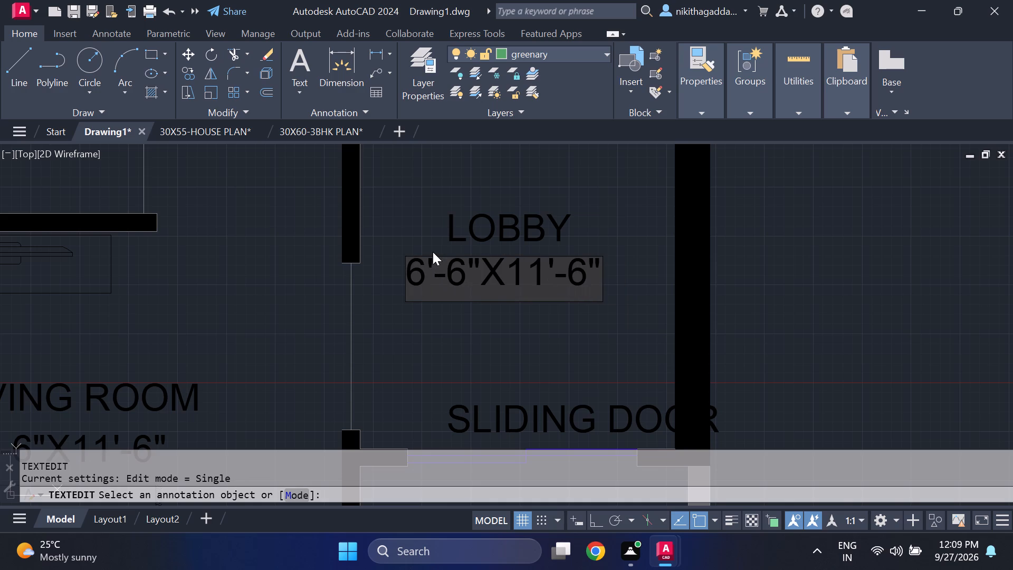
left_click(472, 280)
key("BackSpace")
key("8")
left_click(599, 271)
key("BackSpace")
key("BackSpace")
key("BackSpace")
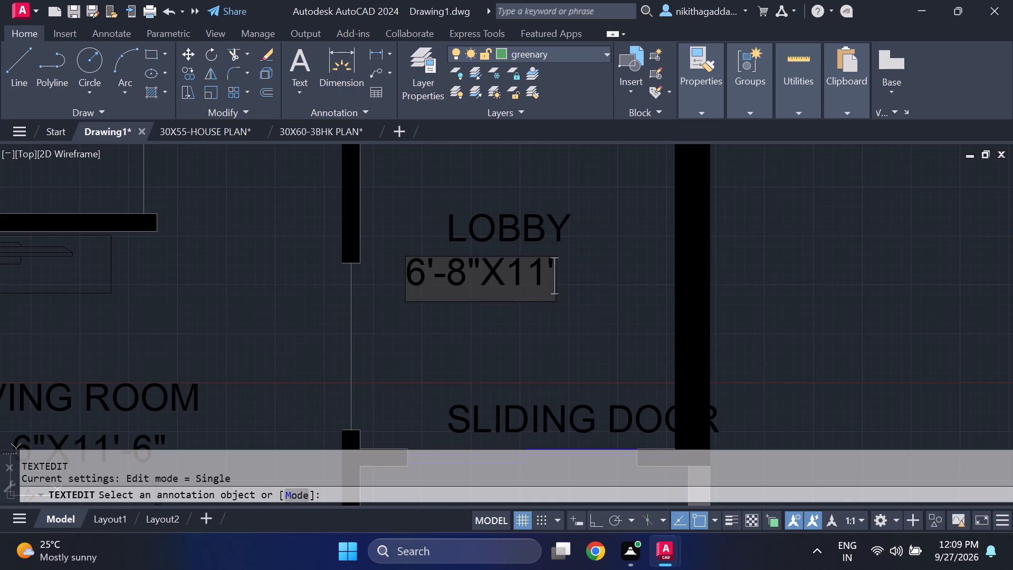
key("BackSpace")
key("BackSpace")
key("BackSpace")
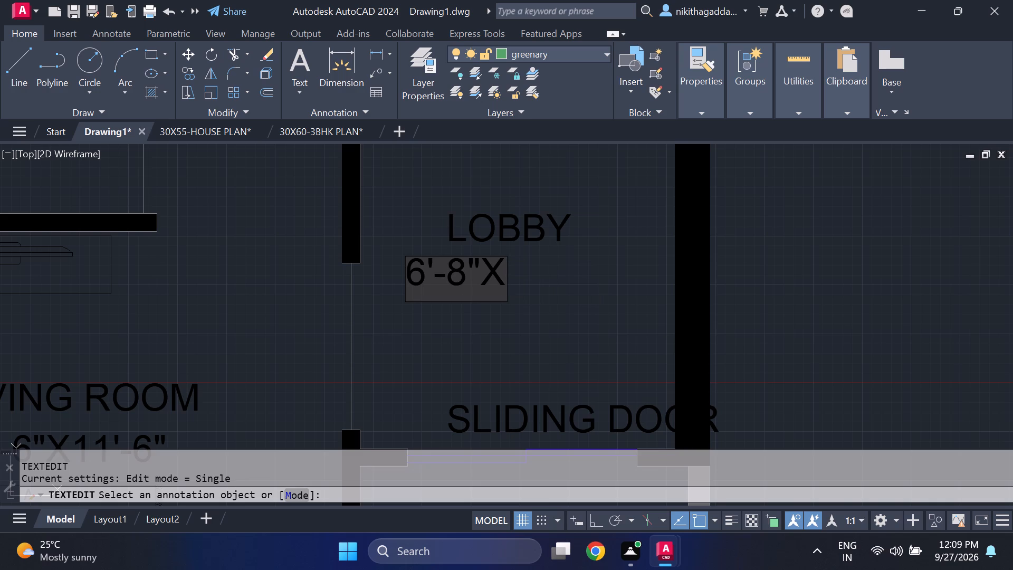
type("-WIDE")
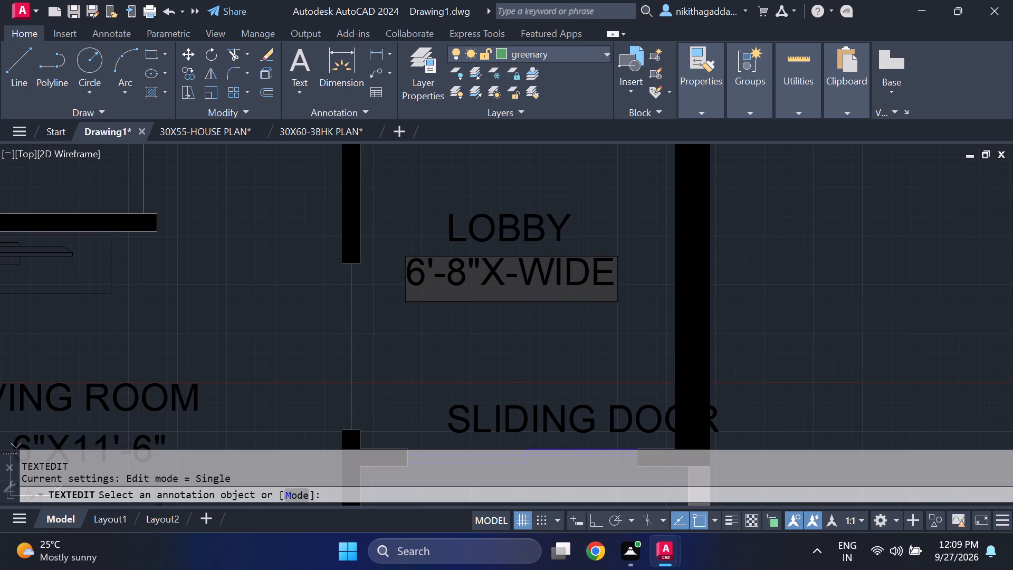
key("Return")
Change the LIVING ROOM name in the second plan's bedroom beside SIT OUT to BEDROOM.
key("Return")
scroll(574, 268, "down", 3)
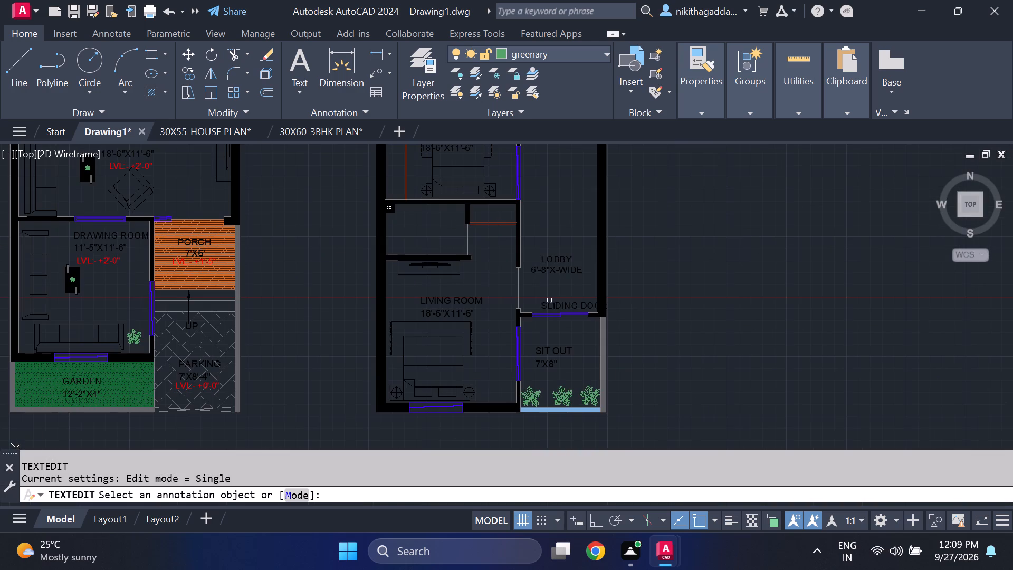
scroll(472, 300, "up", 1)
left_click(469, 301)
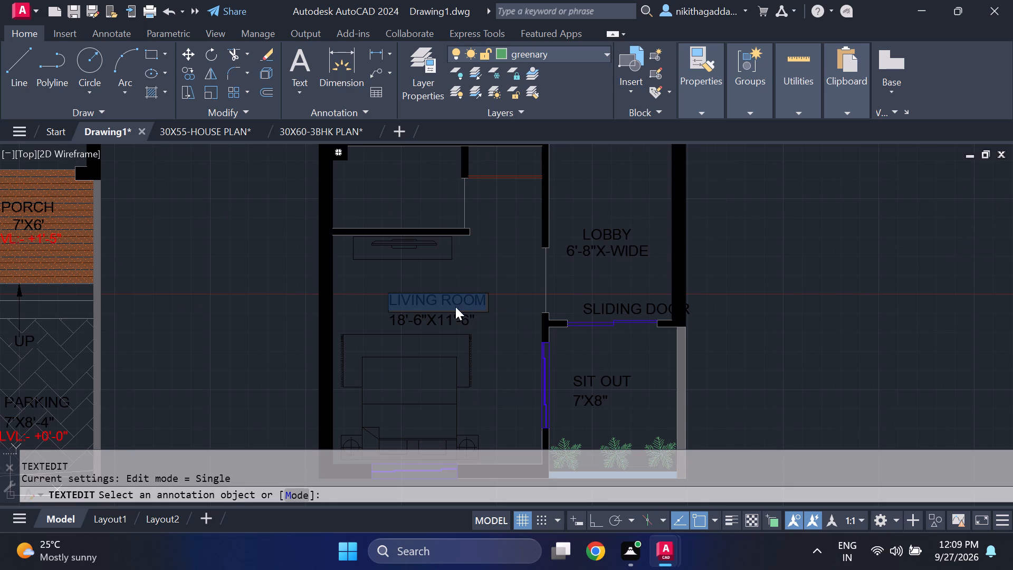
left_click(440, 302)
key("BackSpace")
key("BackSpace")
key("BackSpace")
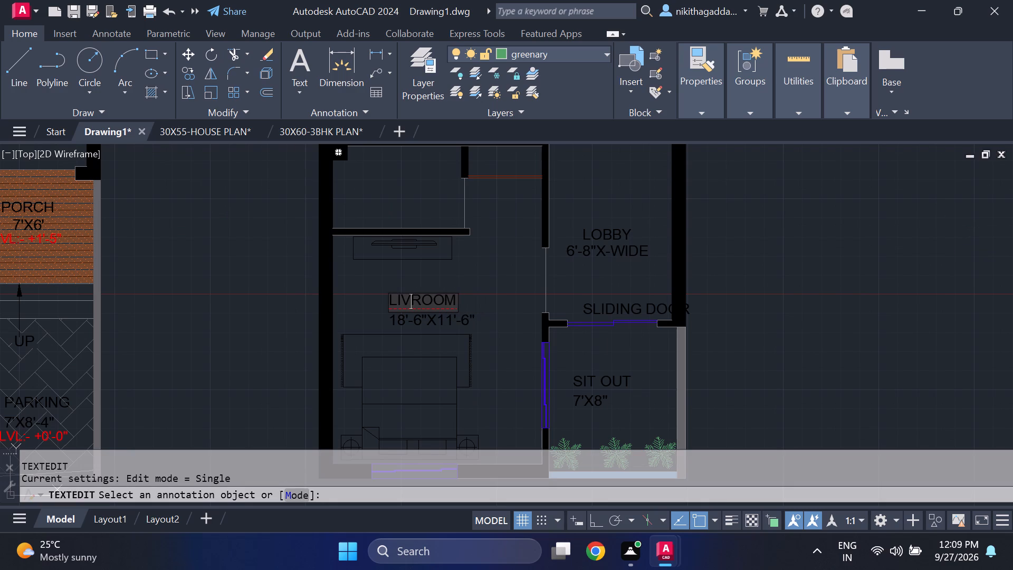
key("BackSpace")
key("BackSpace")
key("BackSpace")
key("BackSpace")
type("BED")
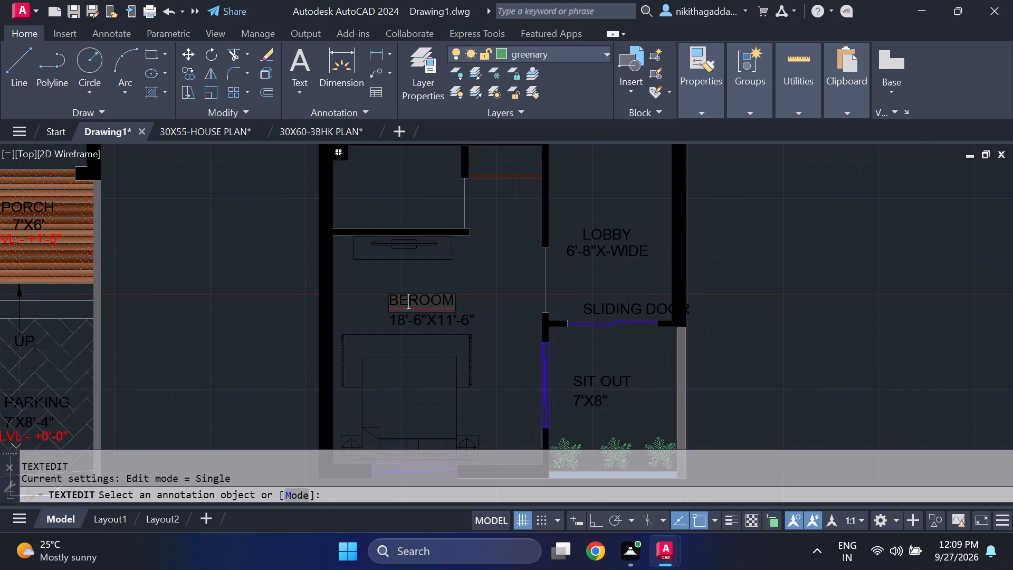
key("space")
key("BackSpace")
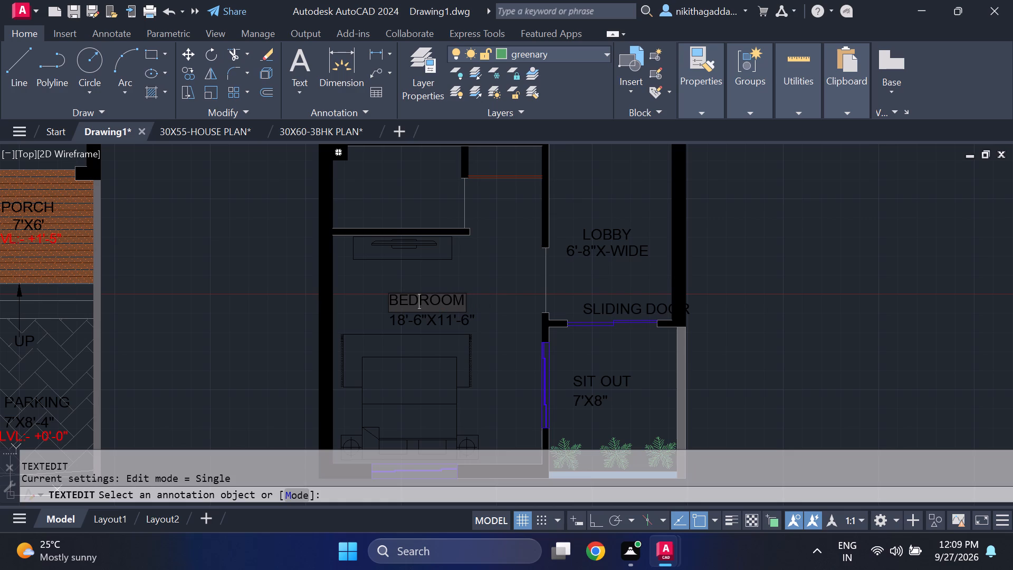
key("Return")
Change the dimension text below that BEDROOM name to 11'-5"X11'-6".
key("Return")
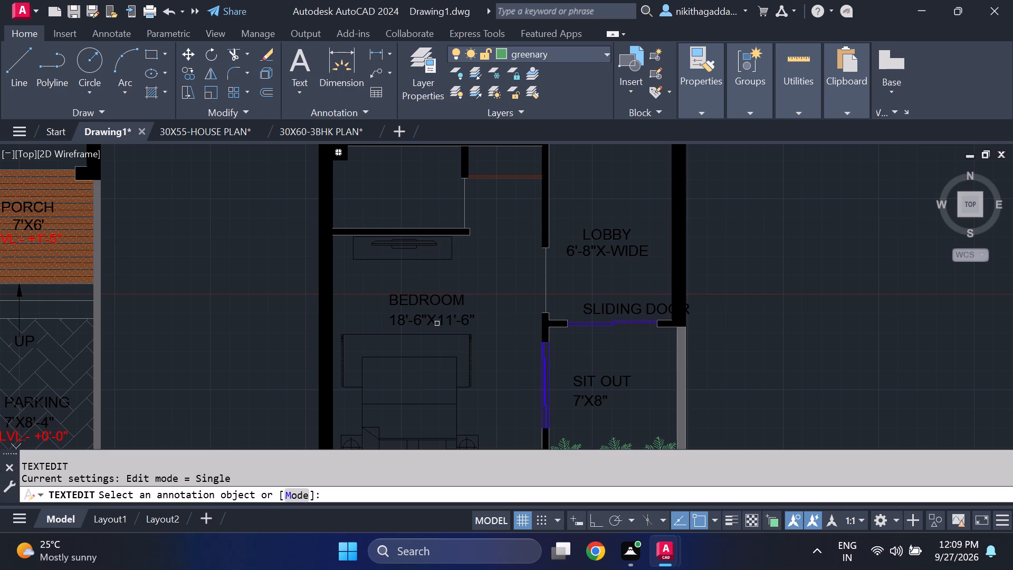
scroll(437, 324, "up", 2)
left_click(356, 317)
left_click(356, 317)
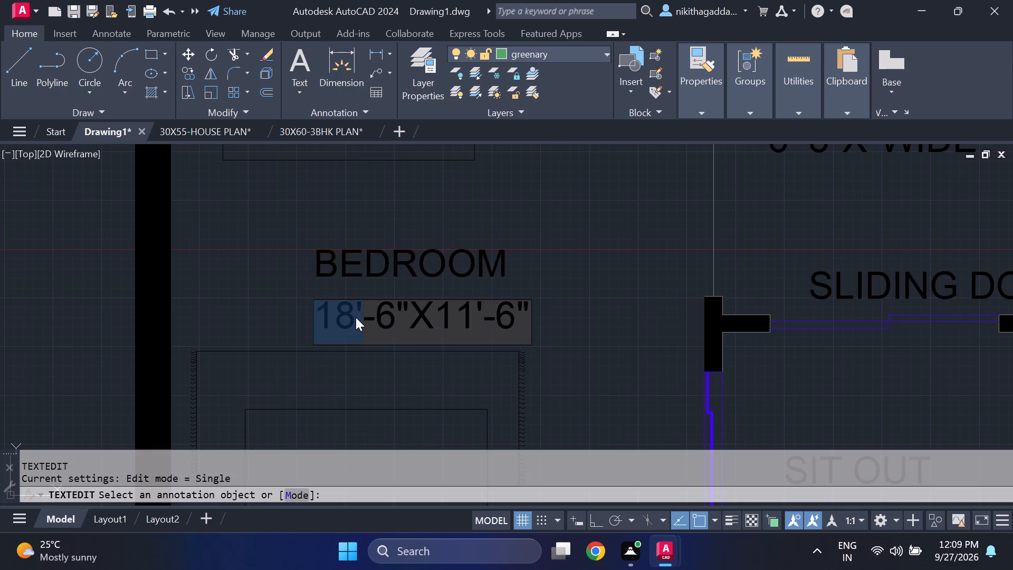
left_click(356, 317)
key("BackSpace")
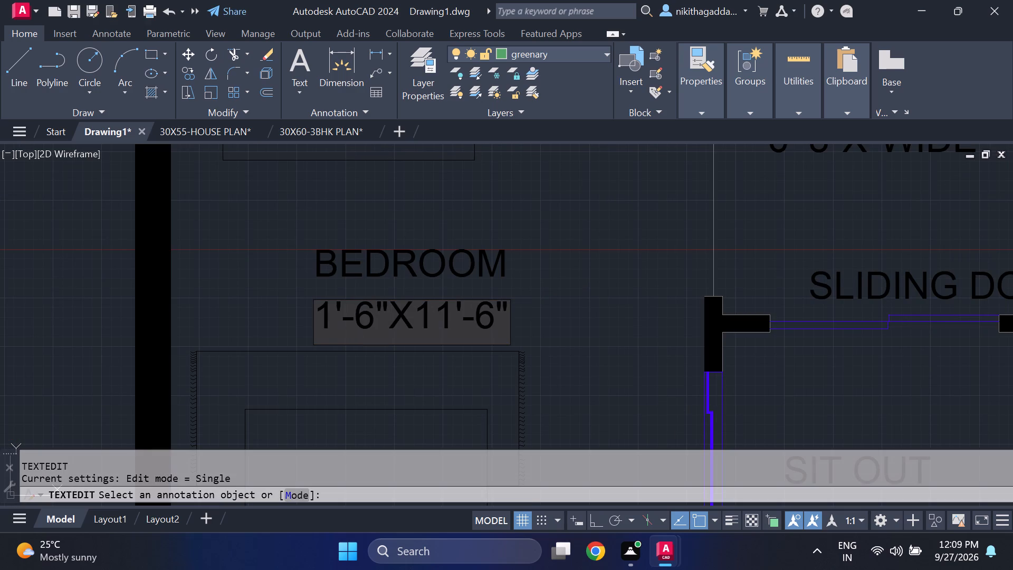
key("1")
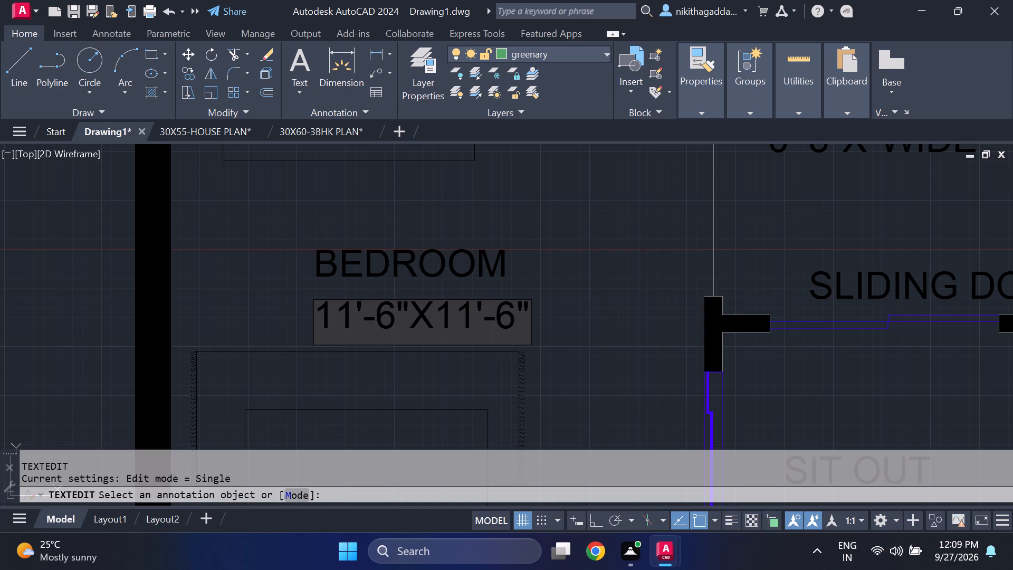
left_click(395, 325)
key("BackSpace")
key("5")
key("Return")
Change the LIVING ROOM name over the bed in the next bedroom up the second plan to BEDROOM.
key("Return")
scroll(474, 290, "down", 3)
middle_click_drag(639, 480, 627, 569)
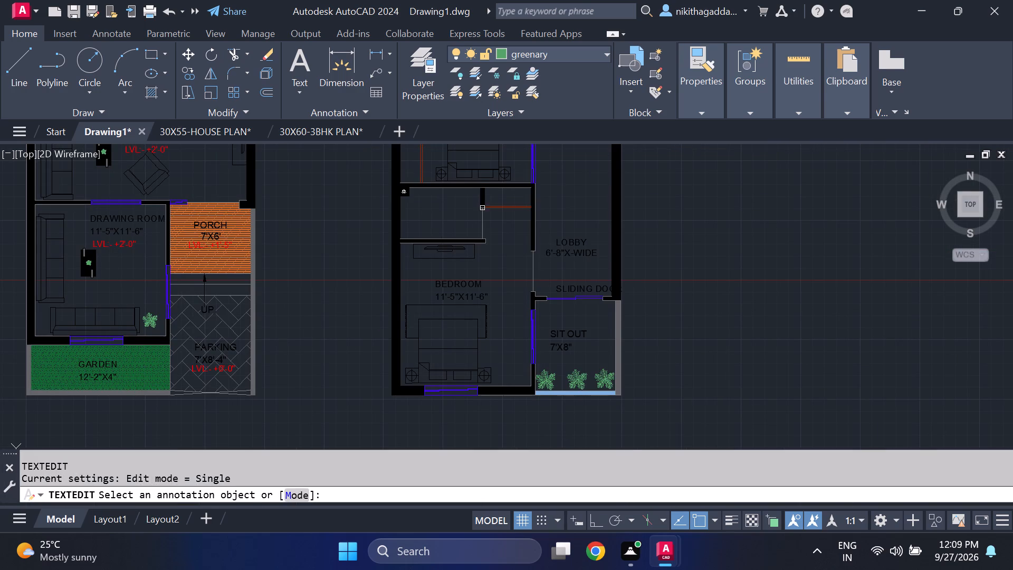
middle_click_drag(485, 212, 497, 353)
scroll(491, 275, "up", 2)
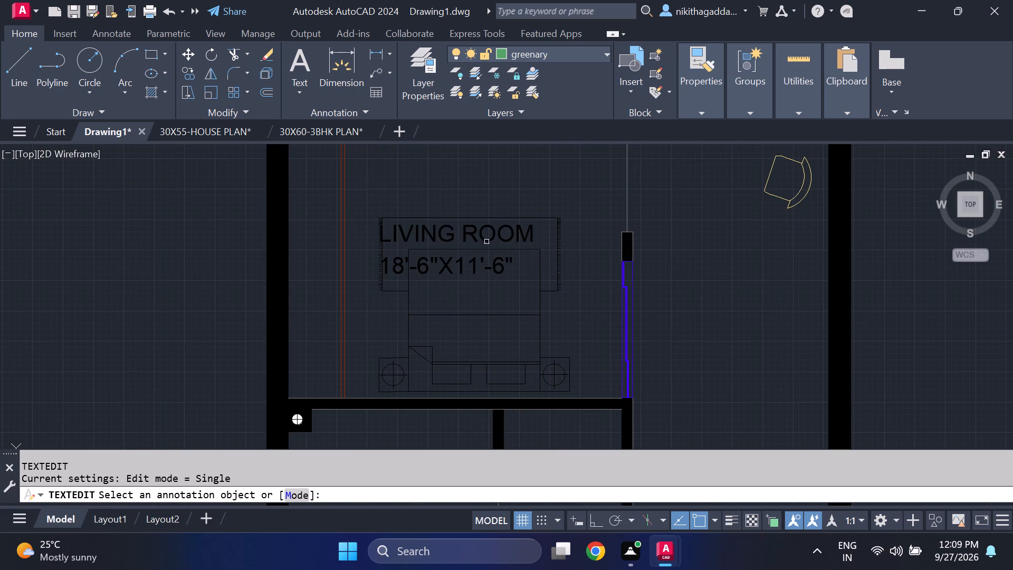
left_click(436, 234)
left_click(461, 233)
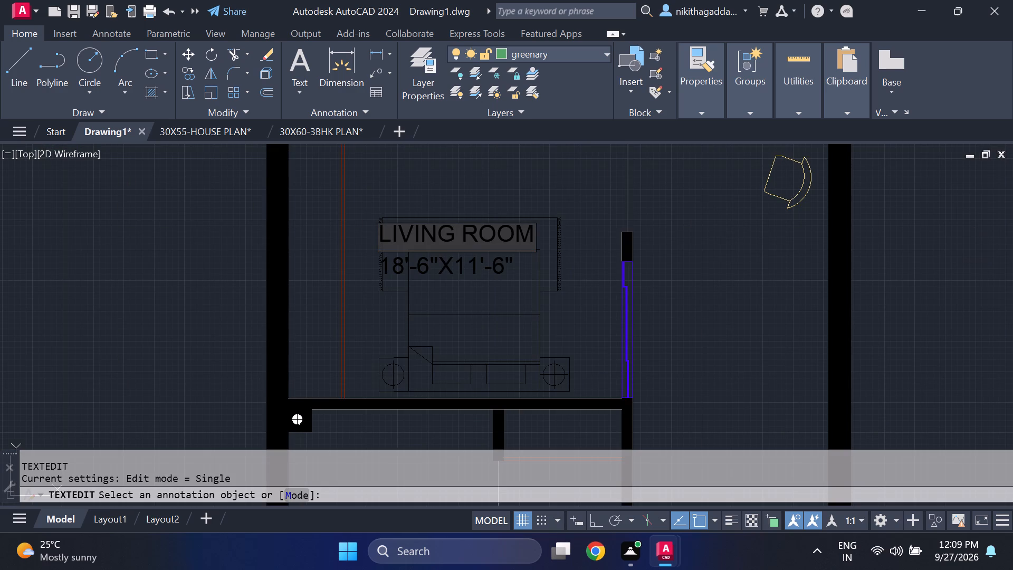
key("BackSpace")
key("BackSpace")
key("BackSpace")
key("BackSpace")
key("BackSpace")
key("BackSpace")
key("BackSpace")
key("BackSpace")
key("BackSpace")
key("BackSpace")
key("BackSpace")
key("BackSpace")
type("BE")
key("d")
key("Return")
Change the dimension text below the BEDROOM name over the bed near the second plan's stairs to 11'-5"X10".
key("Return")
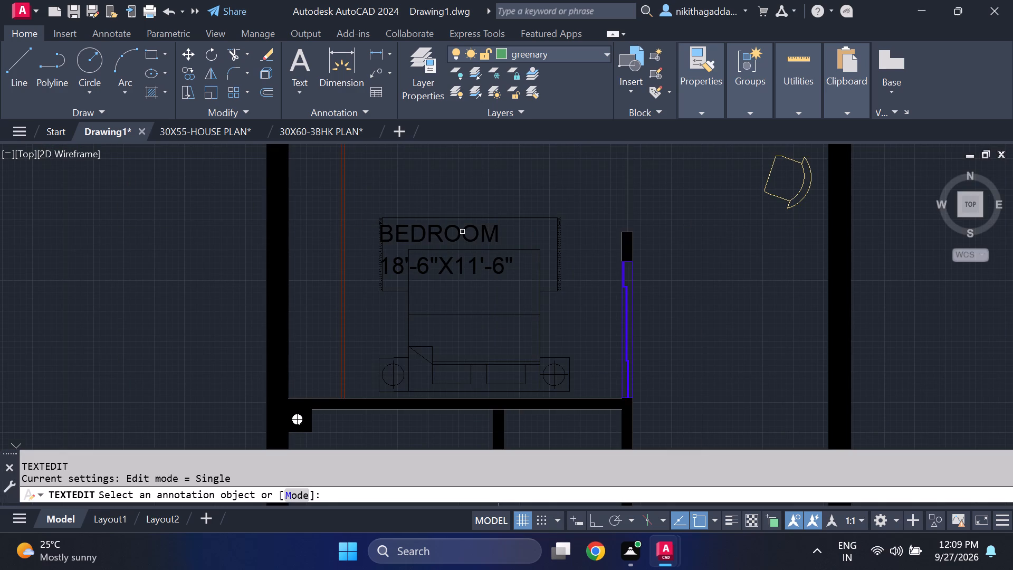
scroll(417, 269, "up", 2)
left_click(378, 258)
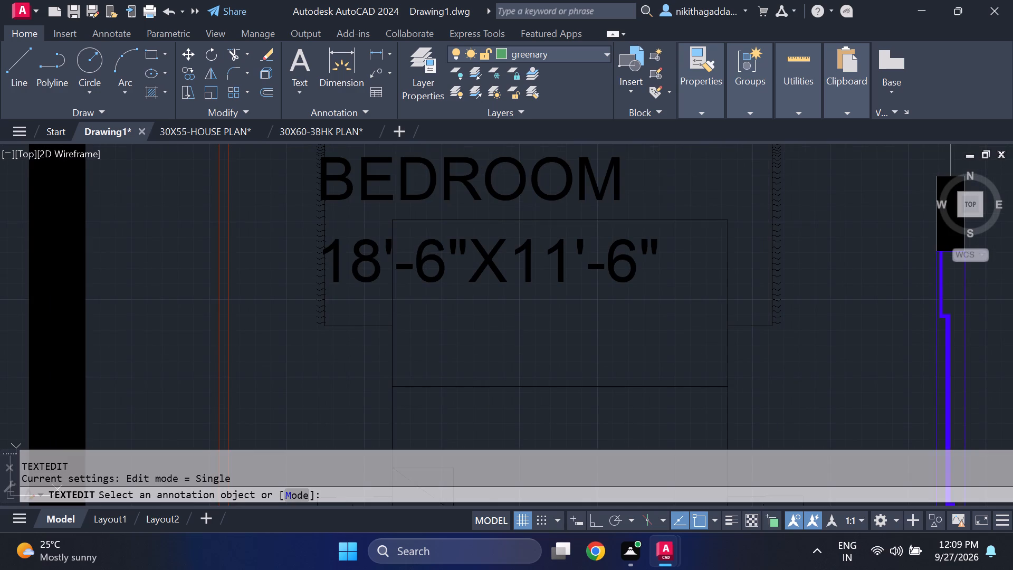
left_click(379, 259)
key("BackSpace")
key("1")
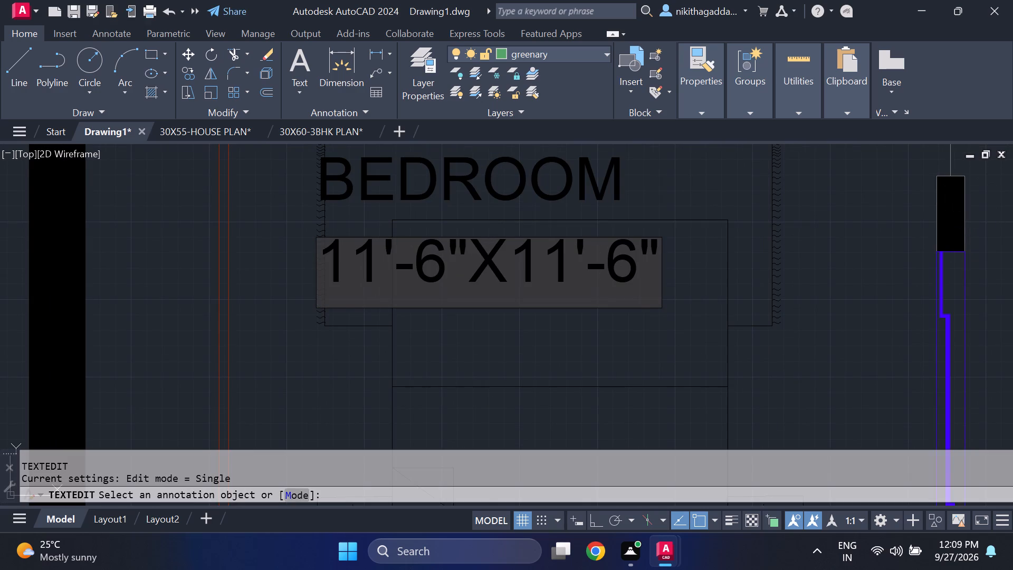
left_click(435, 264)
key("BackSpace")
key("5")
left_click(662, 252)
double_click(636, 258)
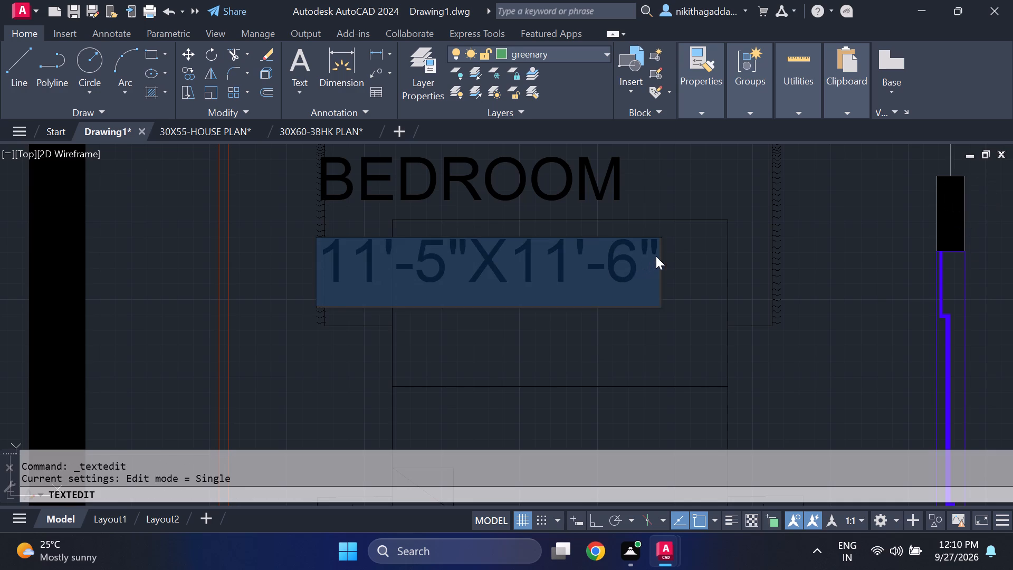
left_click(657, 255)
key("BackSpace")
key("BackSpace")
key("BackSpace")
key("BackSpace")
key("BackSpace")
key("BackSpace")
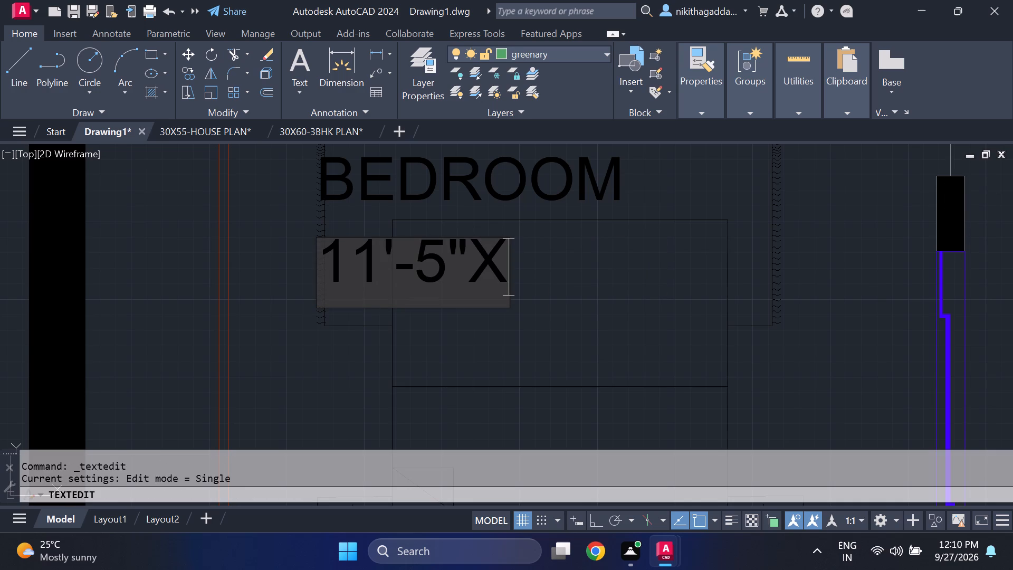
key("1")
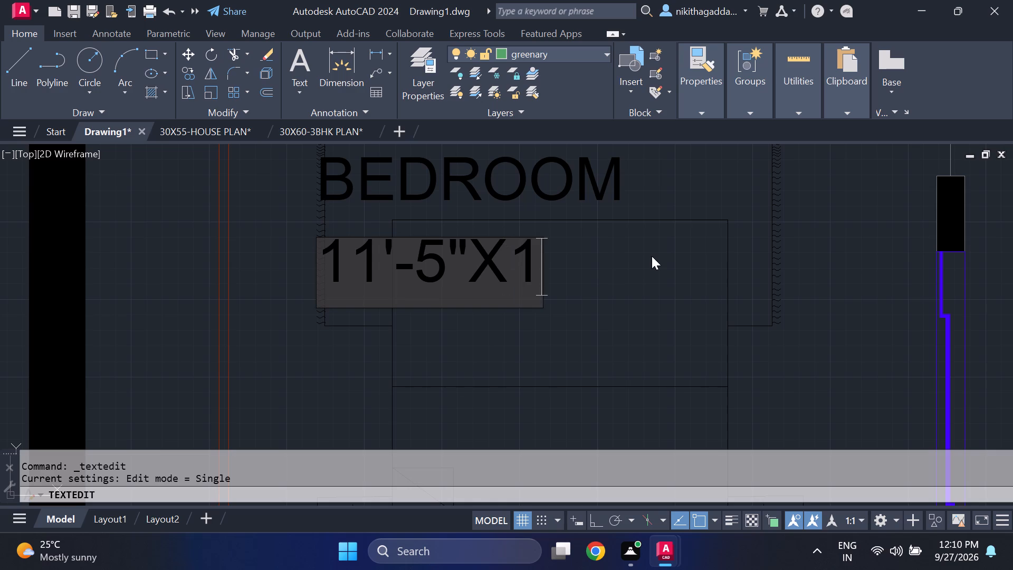
type("0\"")
key("Return")
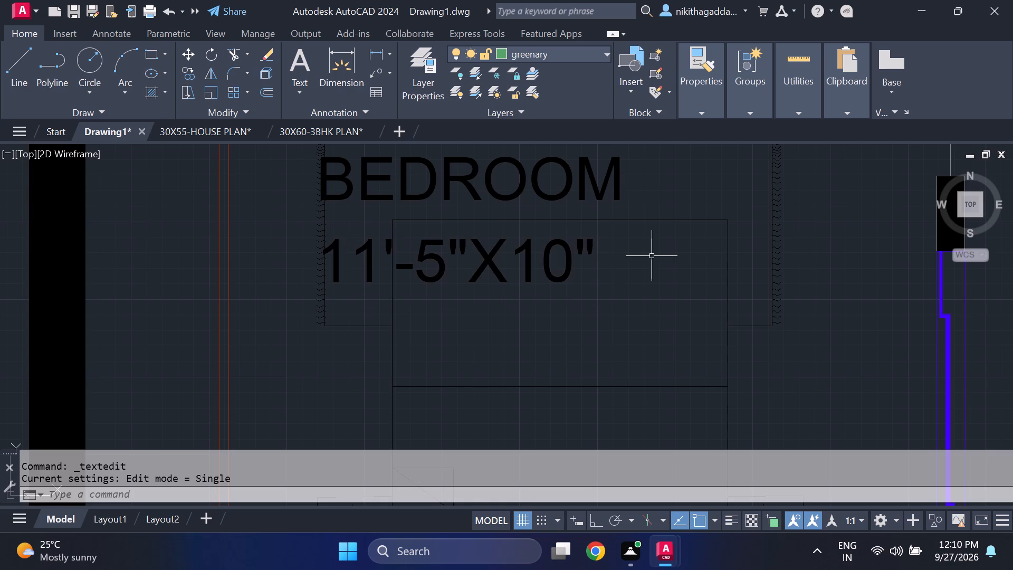
Change the dimension text below the second plan's LIVING ROOM name beside the toilet to 10'-5"X10'-11".
scroll(652, 256, "down", 3)
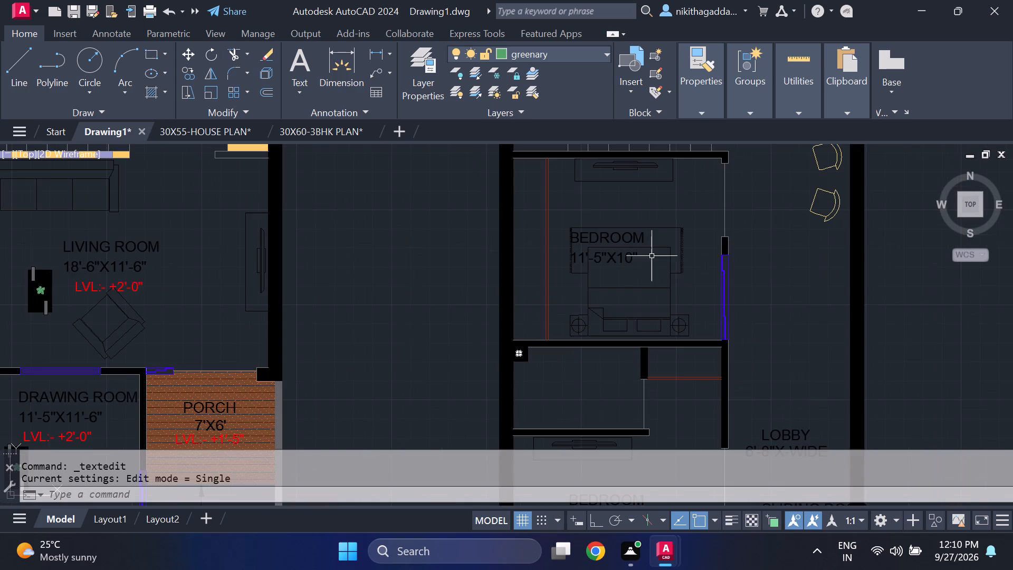
middle_click_drag(652, 294, 616, 338)
scroll(617, 281, "down", 2)
middle_click_drag(615, 249, 596, 317)
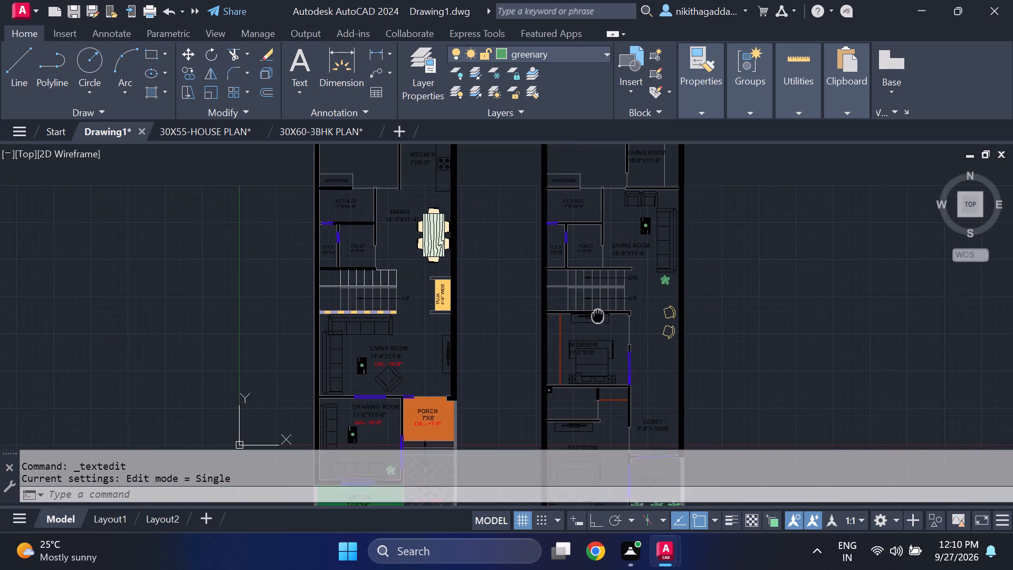
middle_click_drag(596, 317, 569, 346)
middle_click_drag(587, 318, 556, 417)
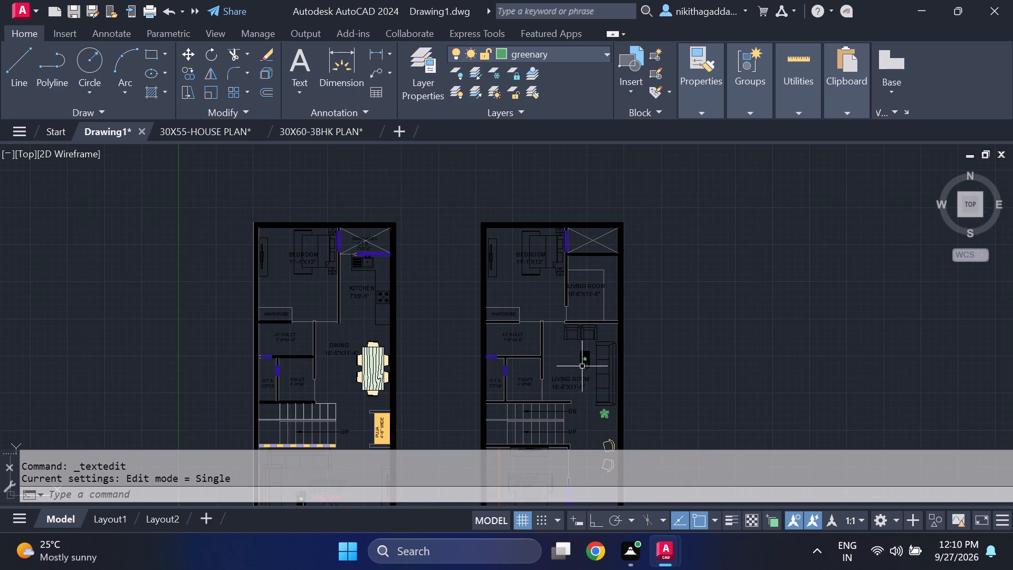
middle_click_drag(595, 347, 576, 281)
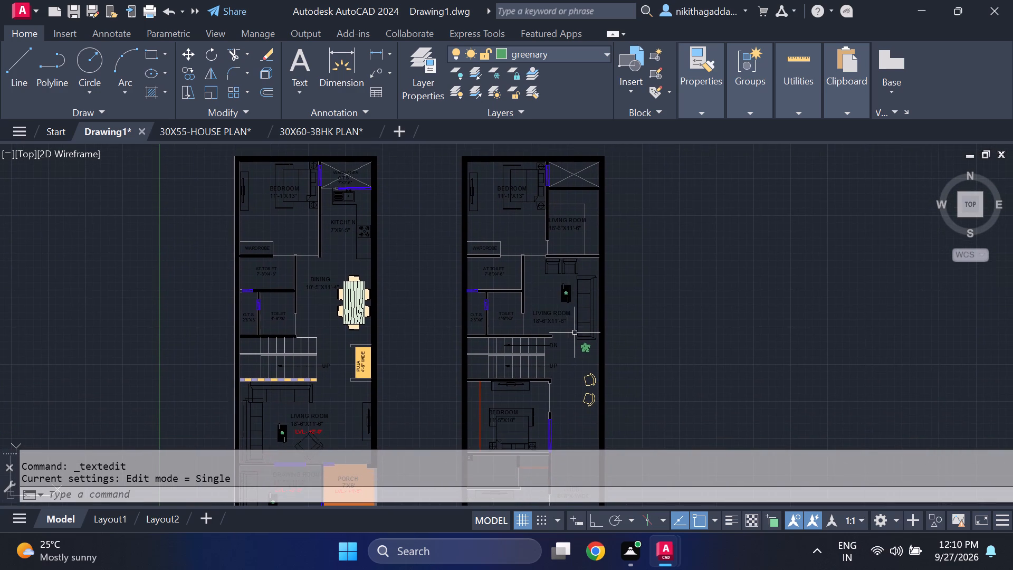
scroll(571, 333, "up", 2)
scroll(522, 321, "up", 1)
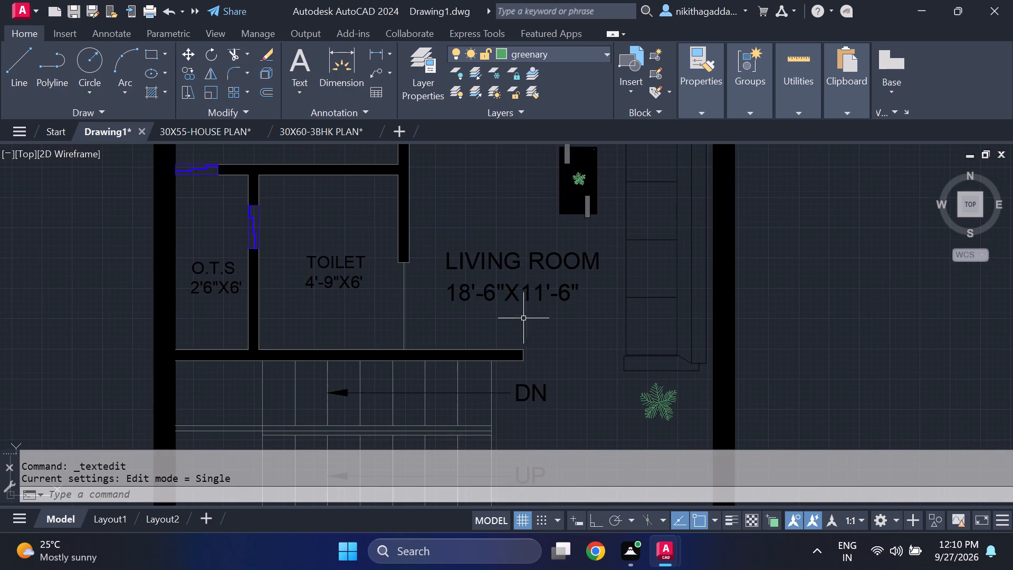
double_click(484, 293)
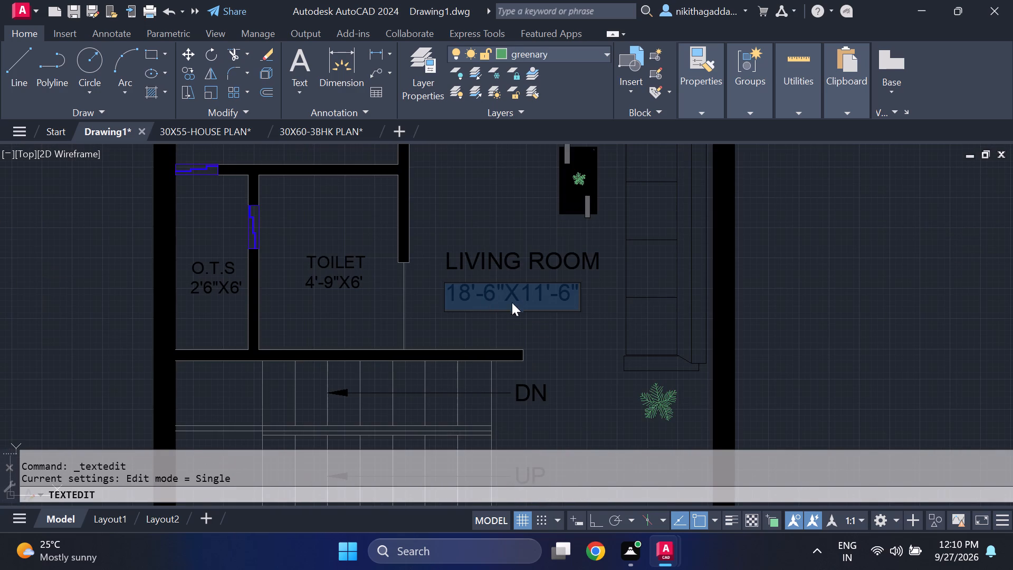
left_click(472, 294)
key("BackSpace")
key("0")
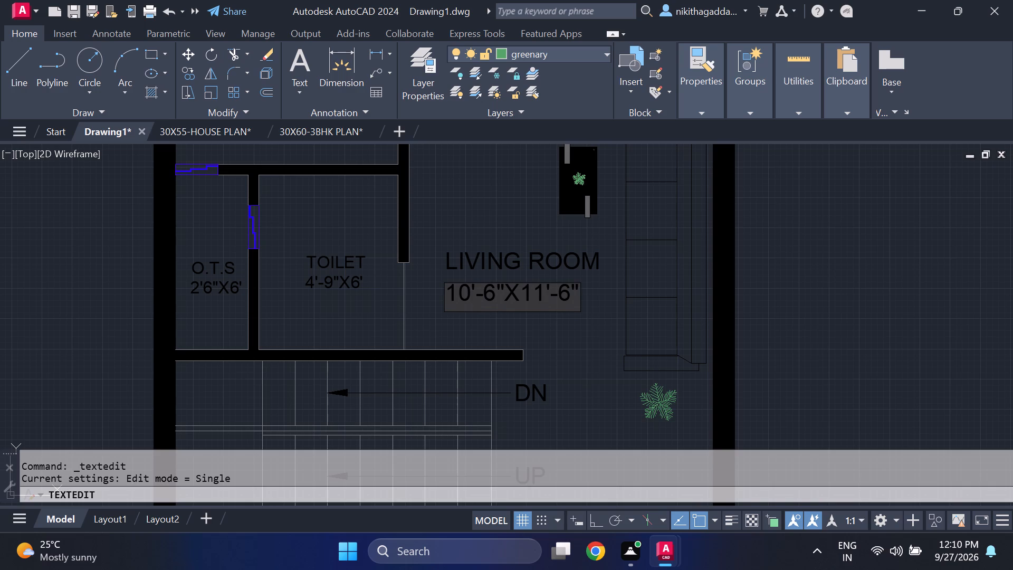
left_click(496, 293)
key("BackSpace")
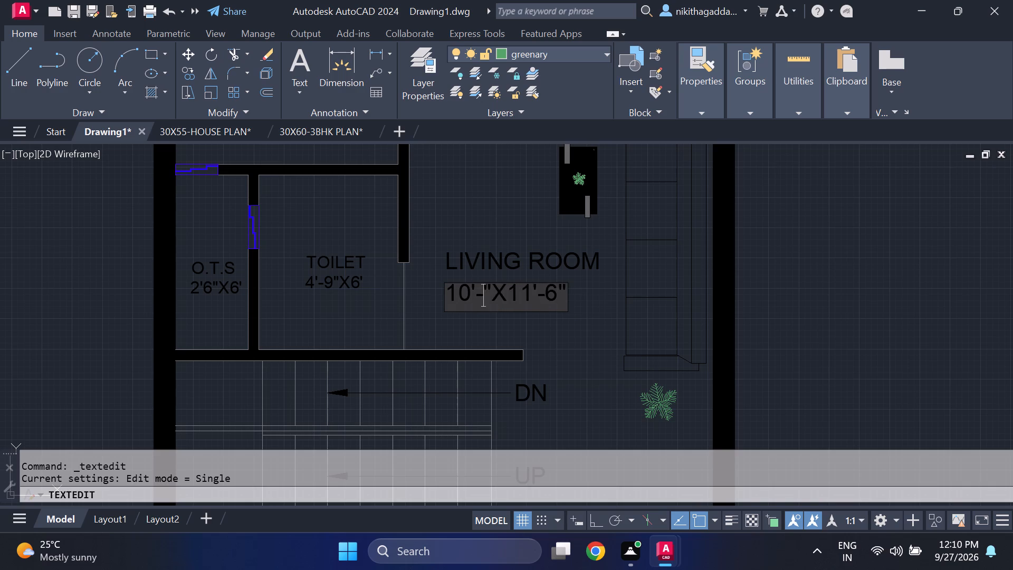
key("5")
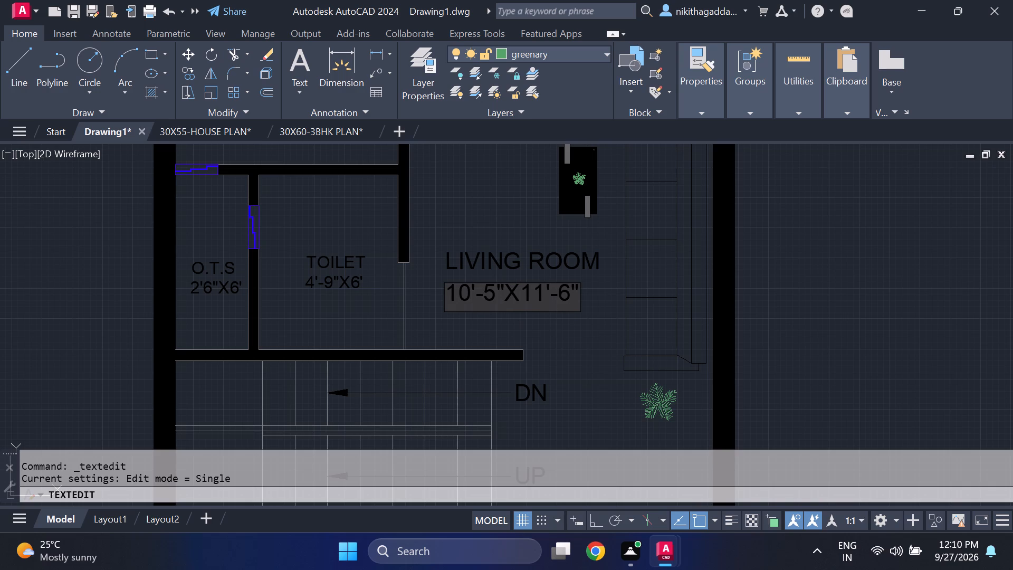
left_click(546, 295)
key("BackSpace")
key("0")
left_click(573, 296)
key("BackSpace")
type("11")
key("Return")
Change the LIVING ROOM name in the second plan's small room above the sofas to DRESS.
key("Return")
scroll(567, 305, "down", 2)
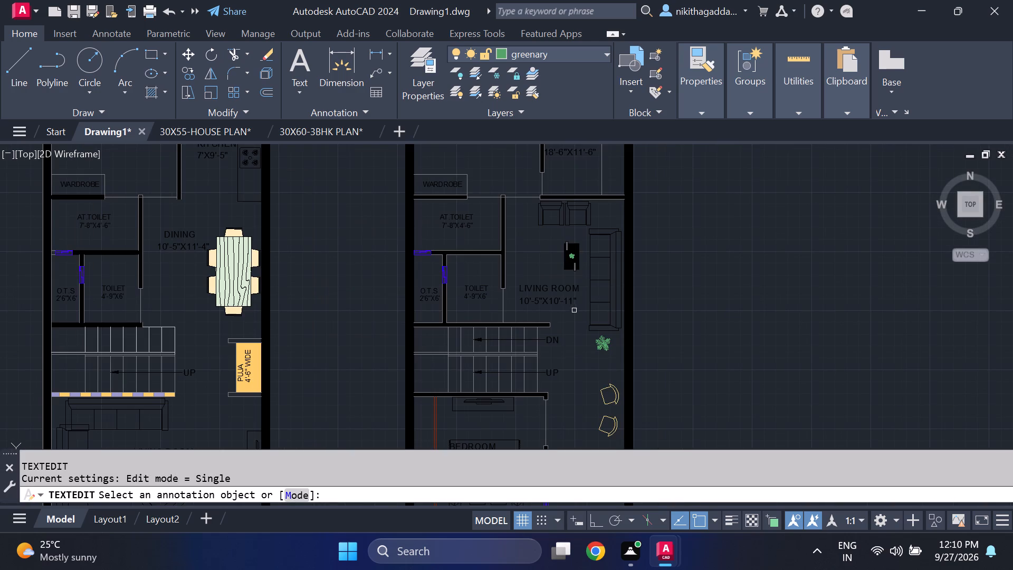
middle_click_drag(579, 320, 571, 370)
left_click(571, 191)
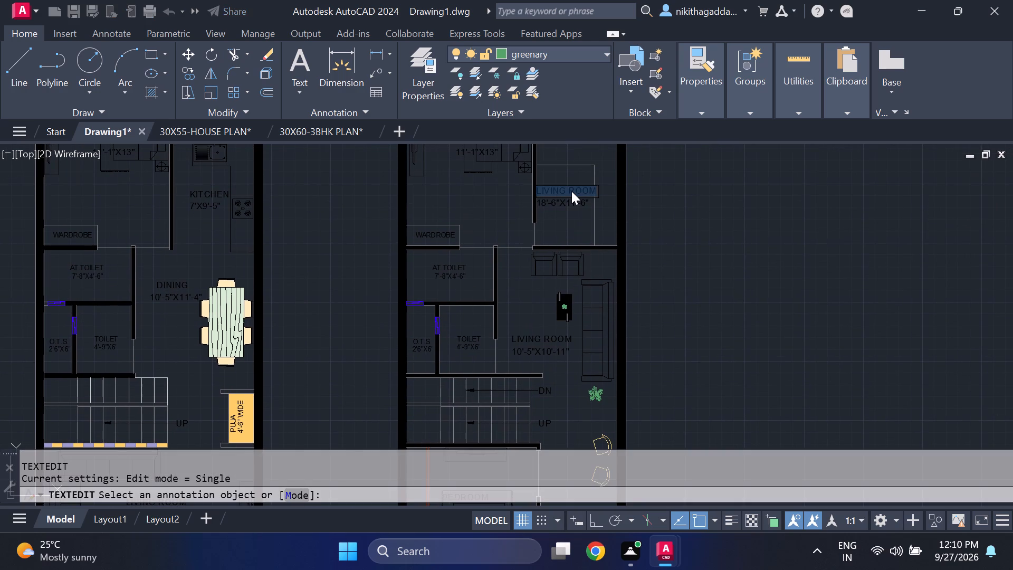
key("BackSpace")
type("DRESS")
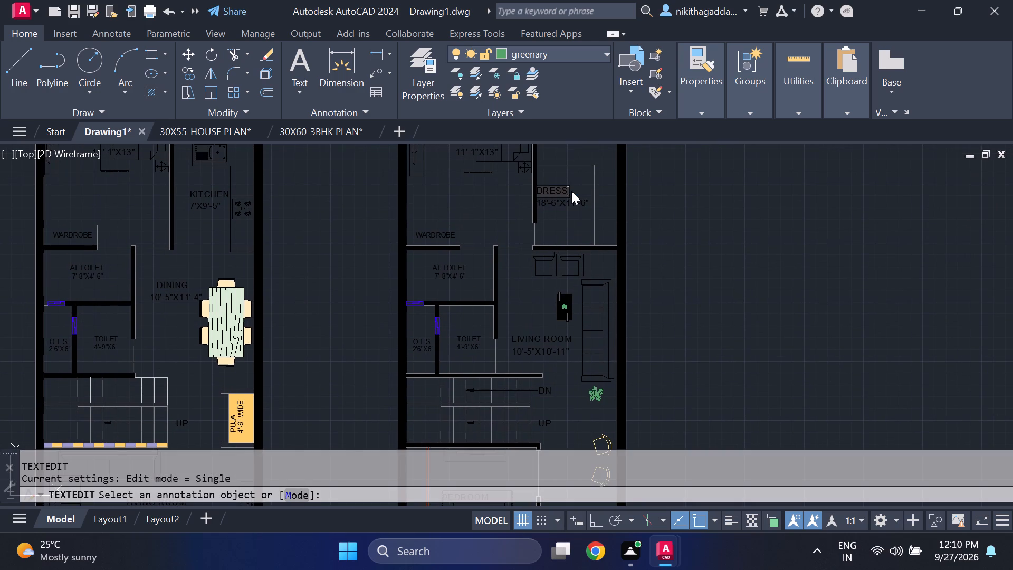
key("Return")
Change the dimension text below the DRESS name to 7'X9'-1".
key("Return")
scroll(571, 191, "up", 2)
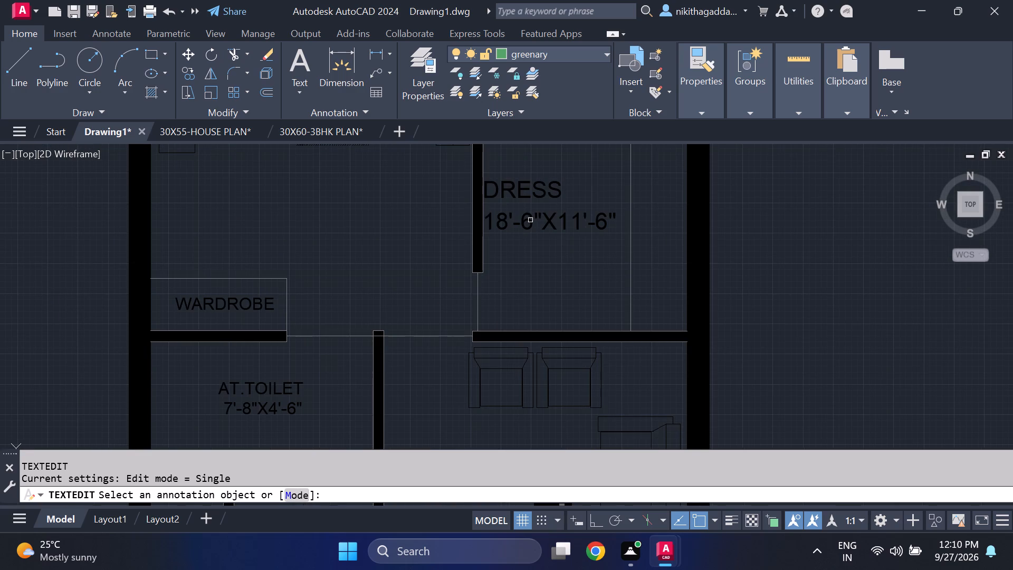
left_click(530, 221)
key("Delete")
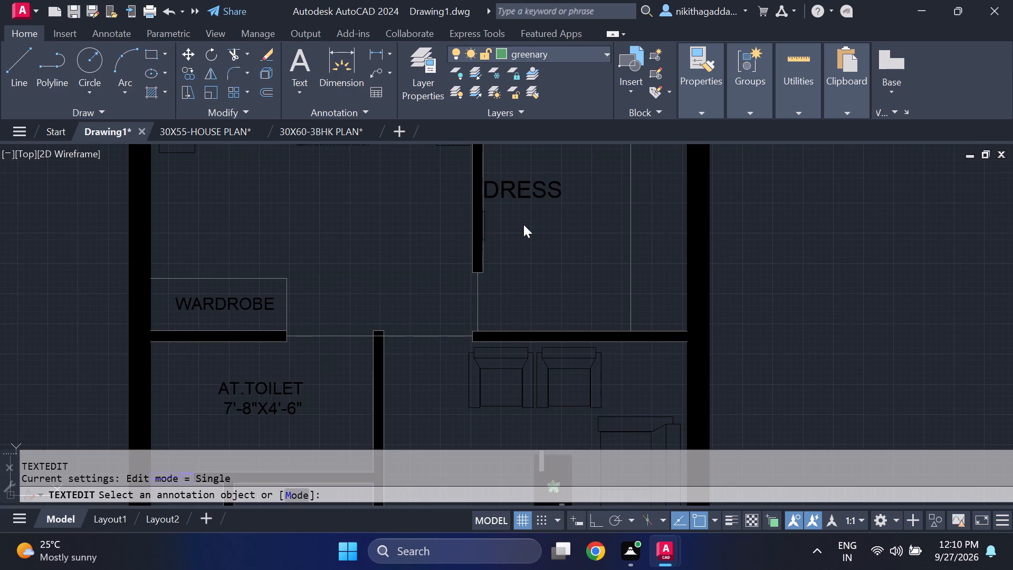
type("7'")
key("x")
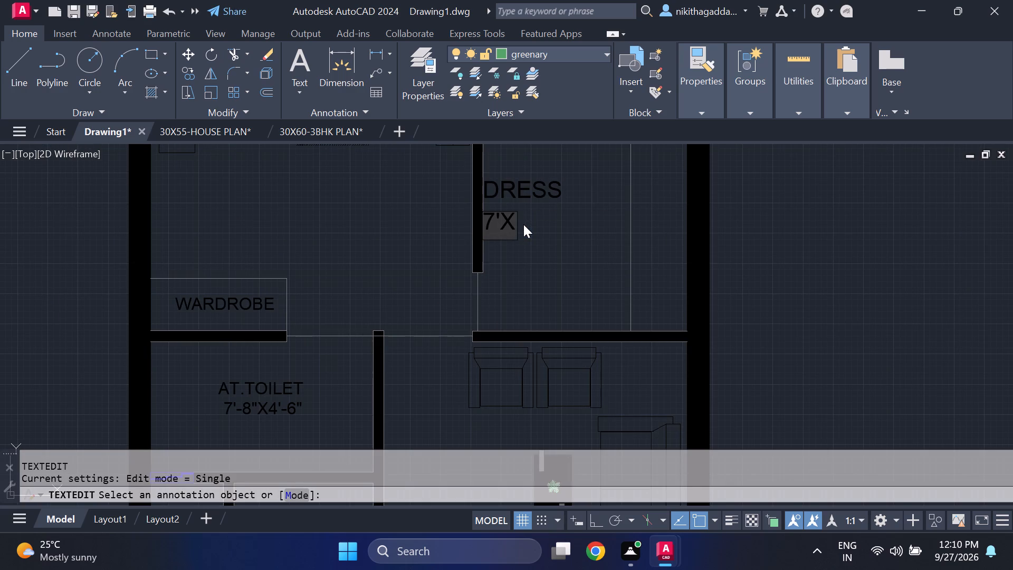
type("9'-")
key("1")
key("shift+quotedbl")
key("Return")
Move the DRESS name and its dimension text together away from the wall, toward the middle of the dressing room.
scroll(521, 183, "down", 2)
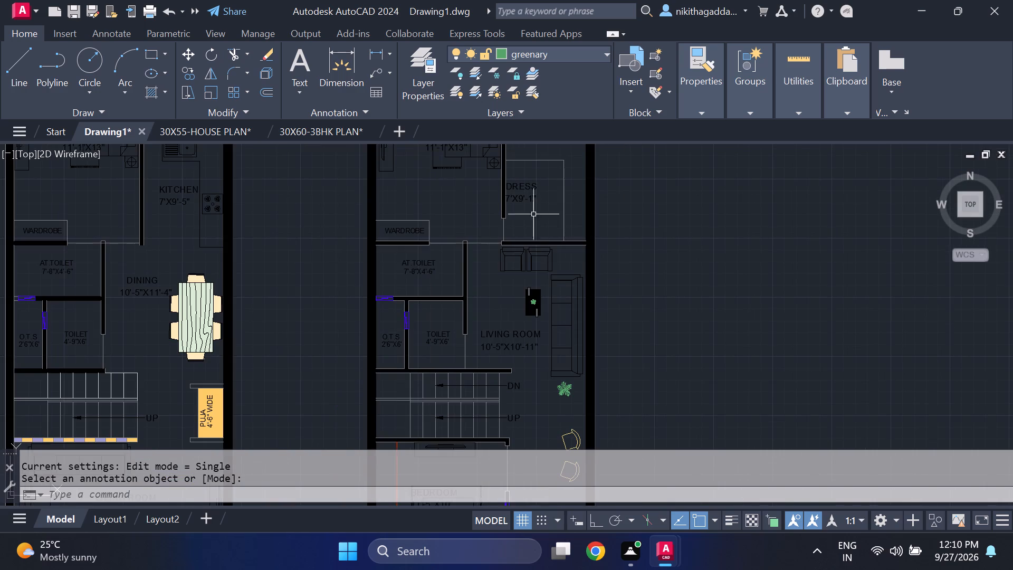
scroll(525, 185, "up", 2)
left_click(552, 169)
left_click(504, 239)
key("m")
key("Return")
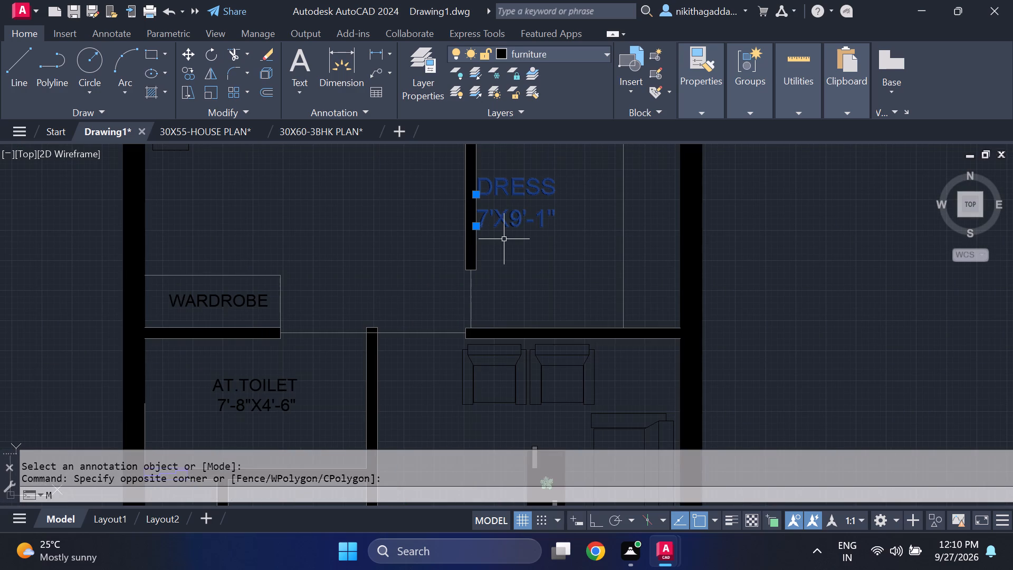
left_click(481, 226)
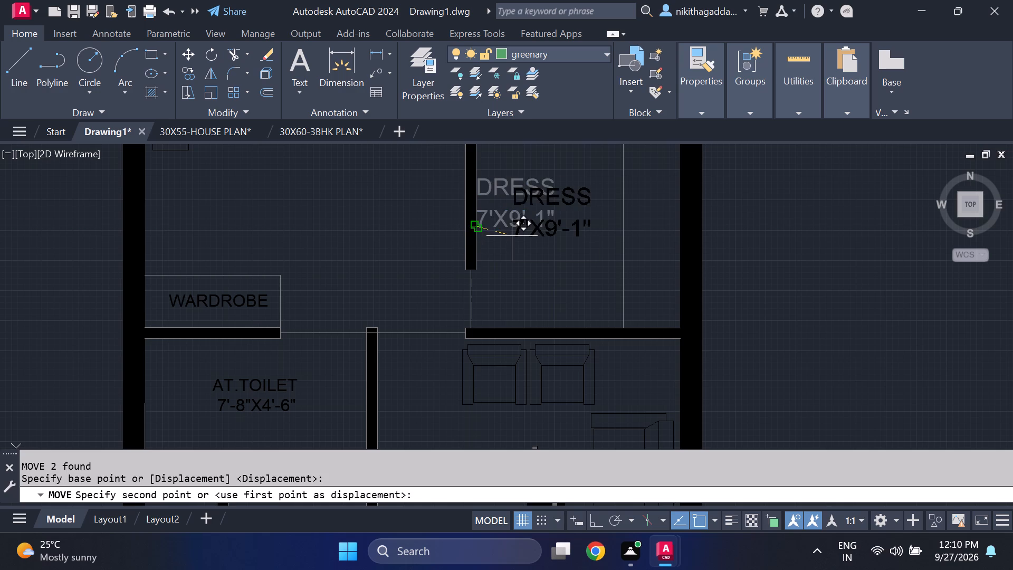
left_click(522, 240)
Copy the second plan's WARDROBE label from beside the attached toilet into the small wardrobe recess between the two lower bedrooms.
scroll(560, 258, "down", 3)
middle_click_drag(604, 363, 614, 271)
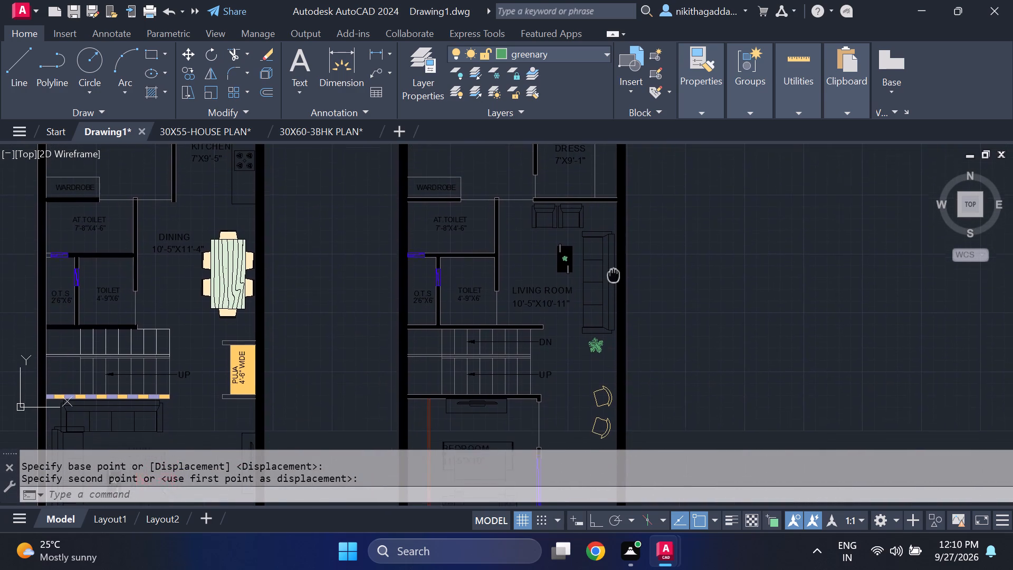
middle_click_drag(614, 271, 614, 253)
middle_click_drag(524, 309, 524, 156)
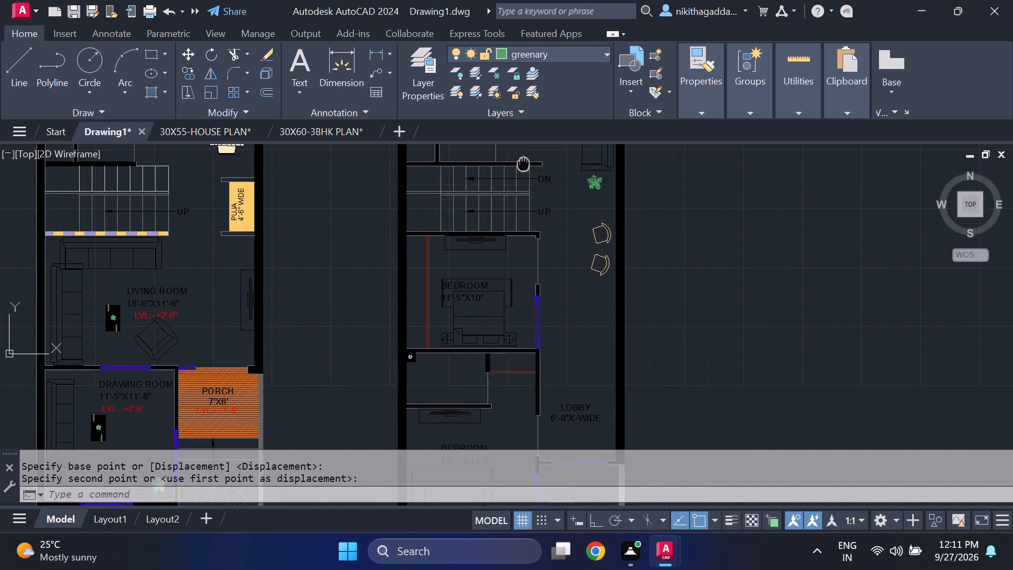
middle_click_drag(524, 156, 524, 146)
middle_click_drag(528, 300, 562, 422)
middle_click_drag(468, 265, 511, 373)
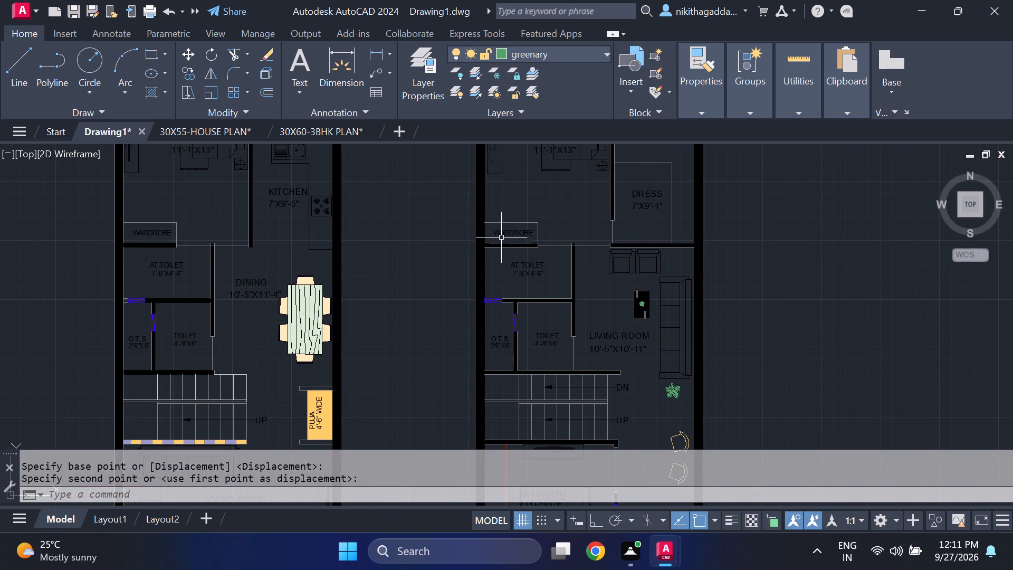
left_click(512, 233)
type("CO")
key("Return")
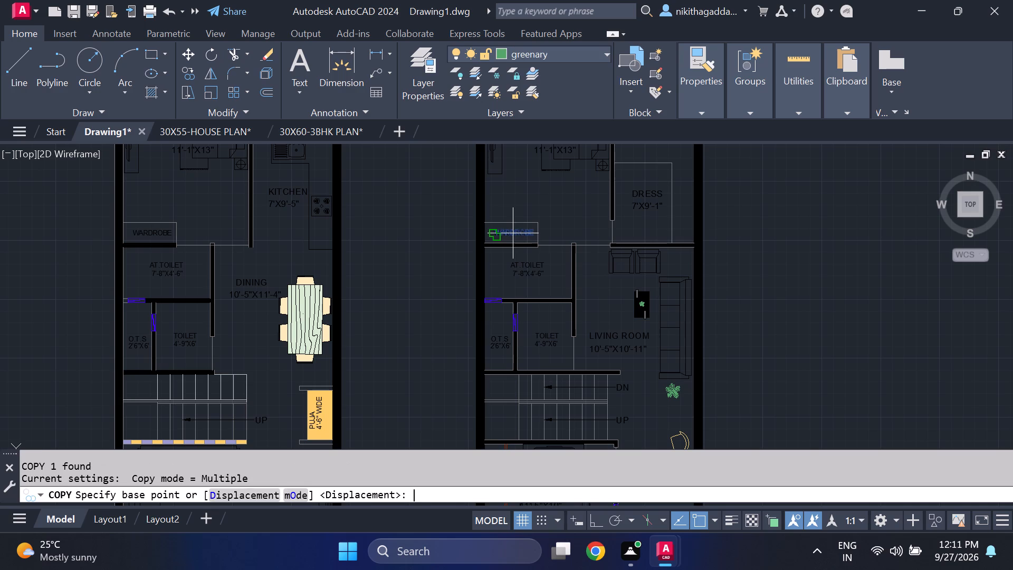
left_click(513, 233)
left_click(496, 232)
middle_click_drag(539, 370, 524, 225)
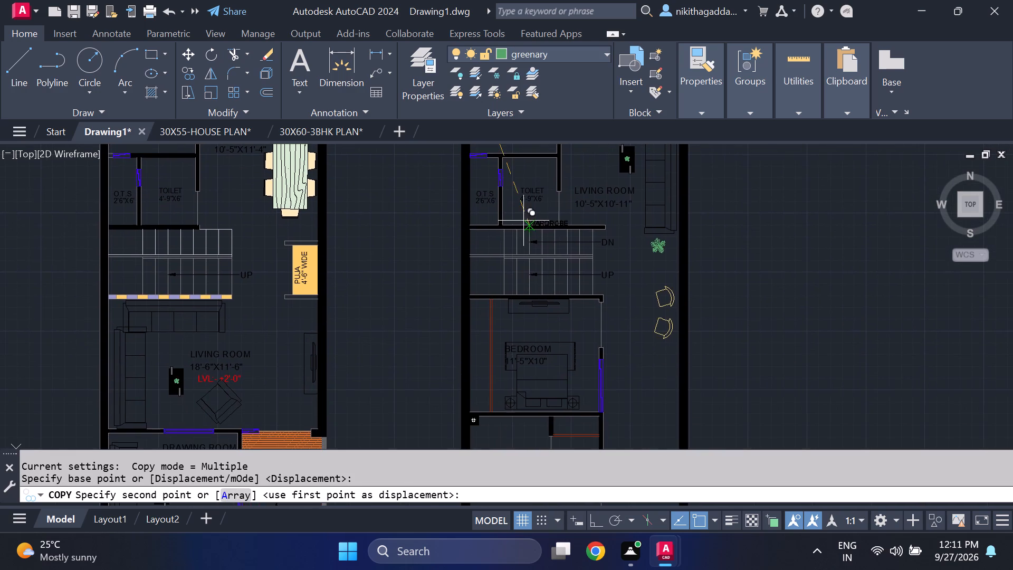
middle_click_drag(545, 321, 530, 209)
scroll(556, 315, "up", 2)
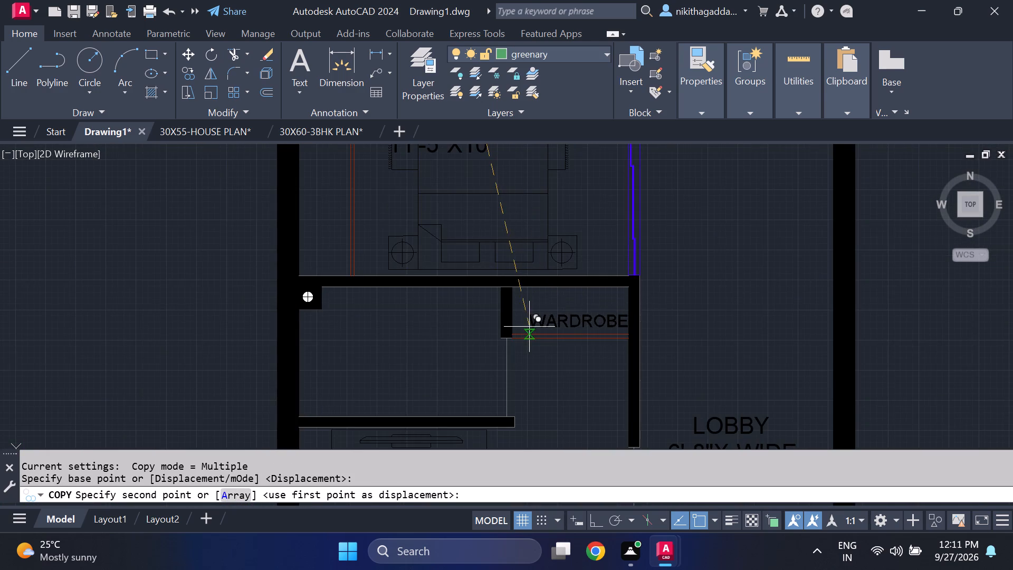
scroll(530, 327, "up", 1)
left_click(518, 313)
Place another WARDROBE copy at the wall-side wardrobe strip of the 11'-5"X10" bedroom and finish copying.
scroll(542, 324, "down", 3)
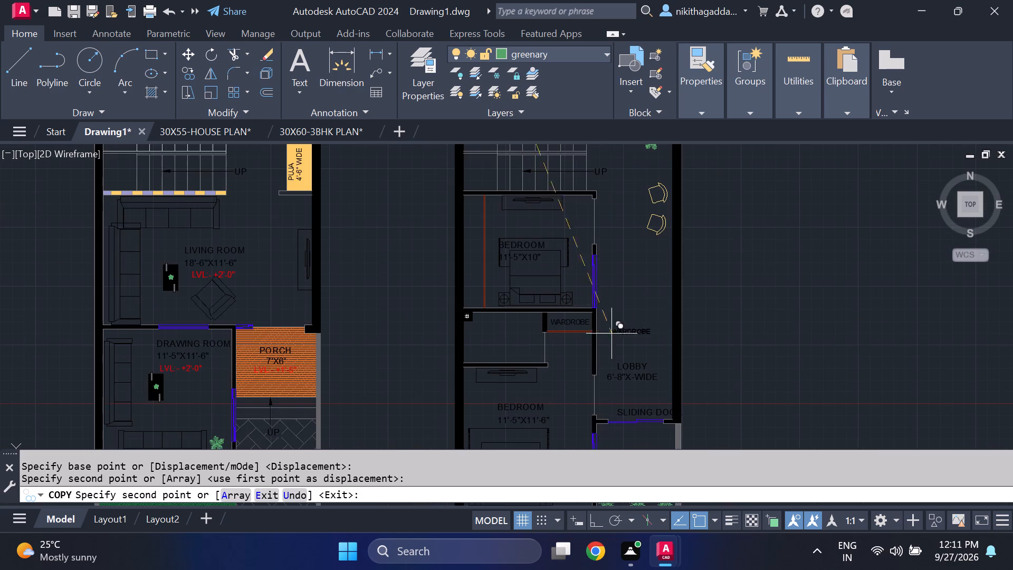
scroll(479, 273, "up", 3)
left_click(433, 237)
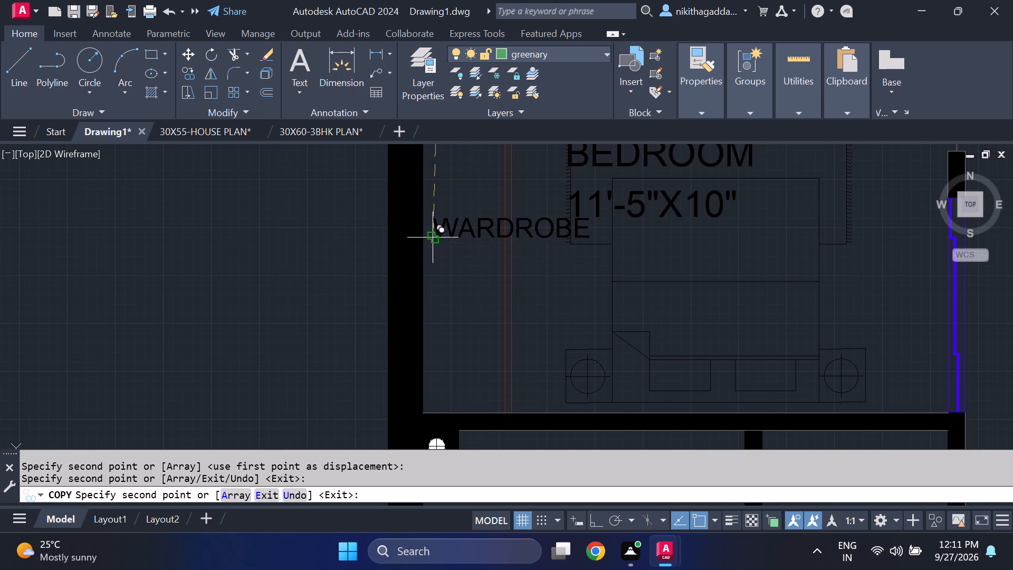
key("Escape")
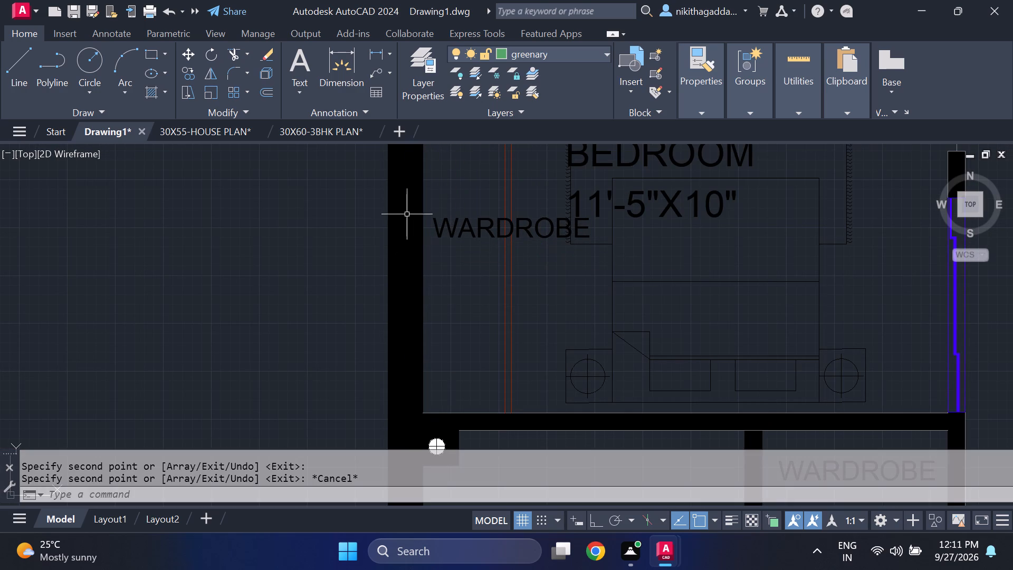
Rotate the WARDROBE label in the 11'-5"X10" bedroom to vertical, reading upward at 90 degrees.
left_click(476, 202)
left_click(450, 250)
type("RO")
key("Return")
left_click(475, 239)
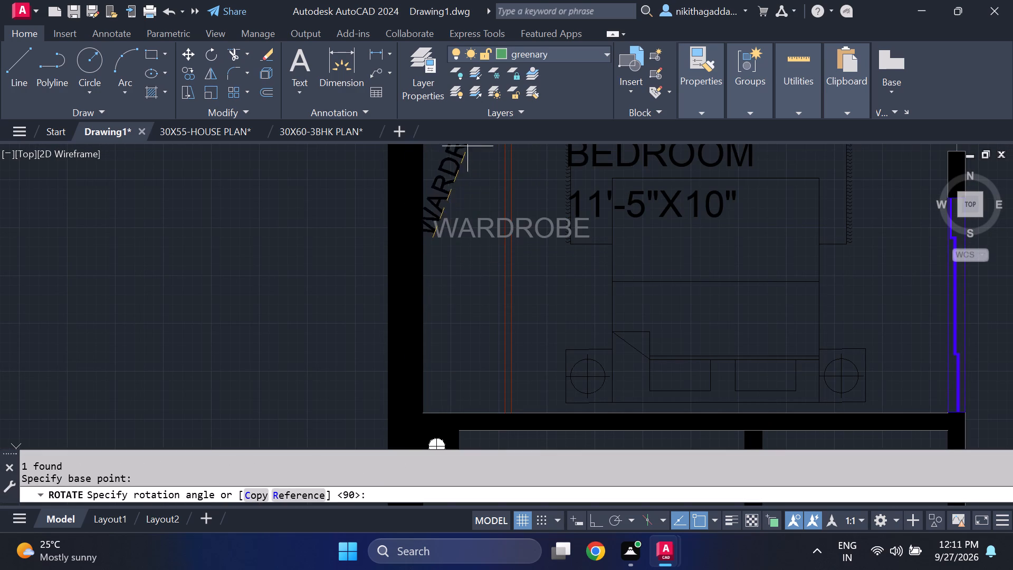
middle_click_drag(464, 154, 452, 350)
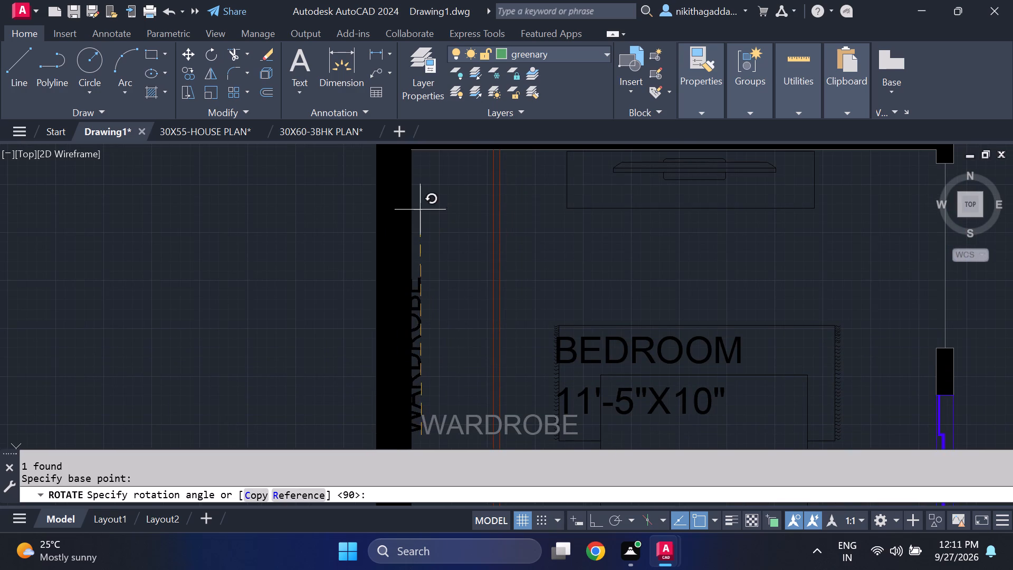
key("F8")
left_click(423, 207)
Move the vertical WARDROBE label off the wall and into the middle of the bedroom's wardrobe strip.
left_click(451, 262)
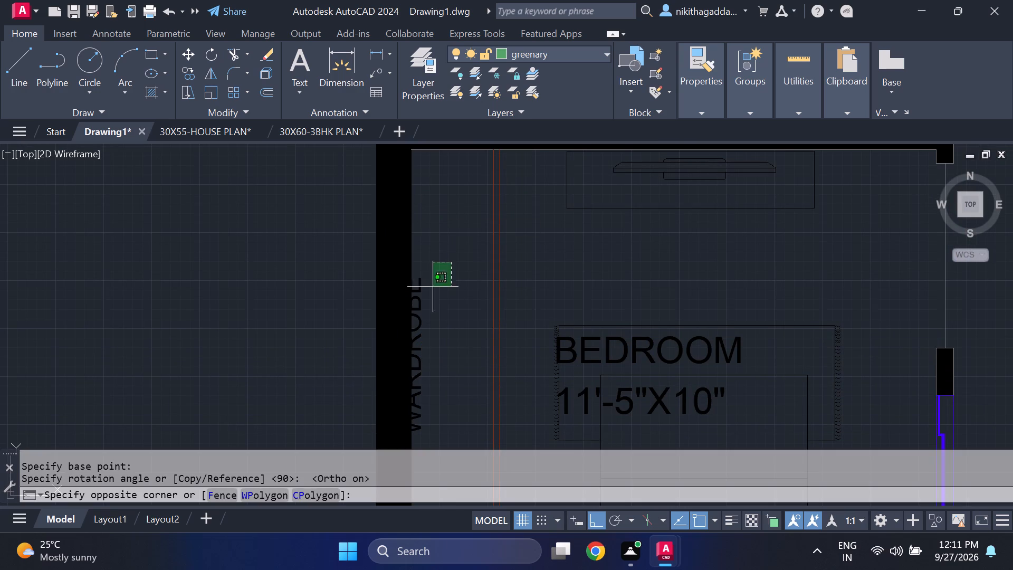
left_click(416, 312)
key("m")
key("Return")
left_click(418, 312)
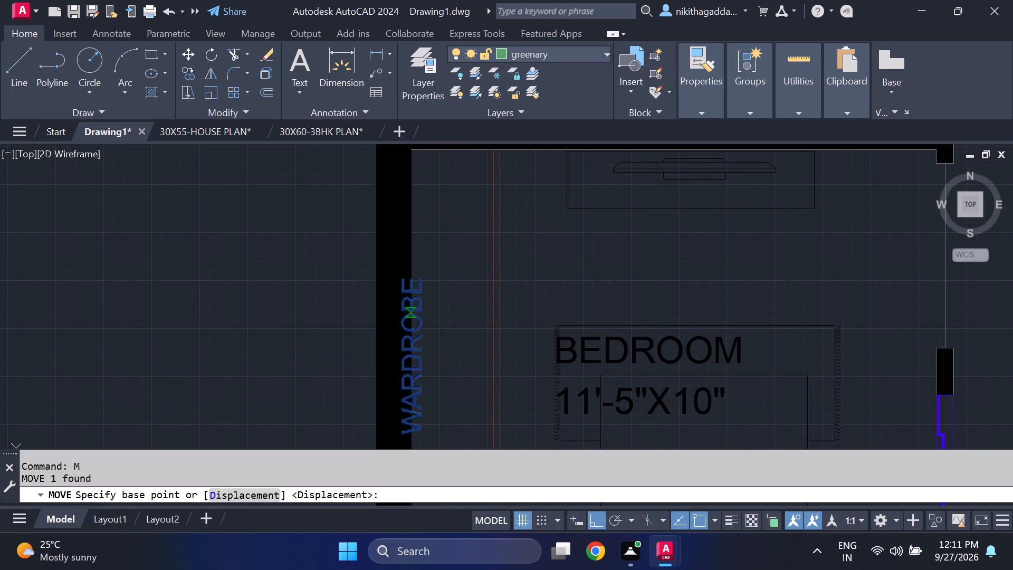
left_click(417, 428)
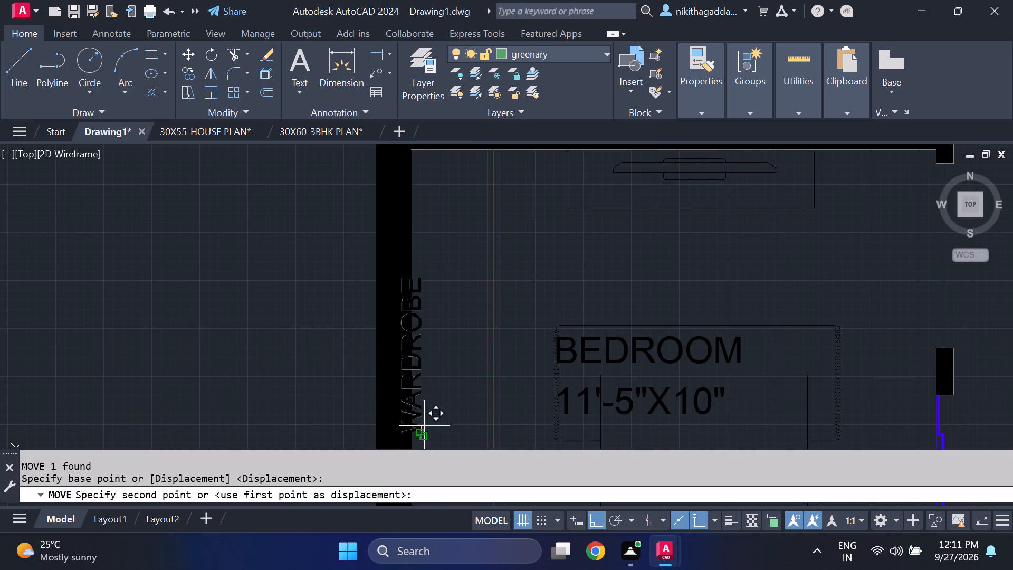
middle_click_drag(455, 423, 460, 296)
left_click(465, 318)
Copy the first plan's TOILET name and its dimension text into the second plan's small room beside the wardrobe recess, between the lower bedrooms.
scroll(512, 346, "down", 3)
middle_click_drag(580, 408, 568, 322)
middle_click_drag(626, 404, 619, 400)
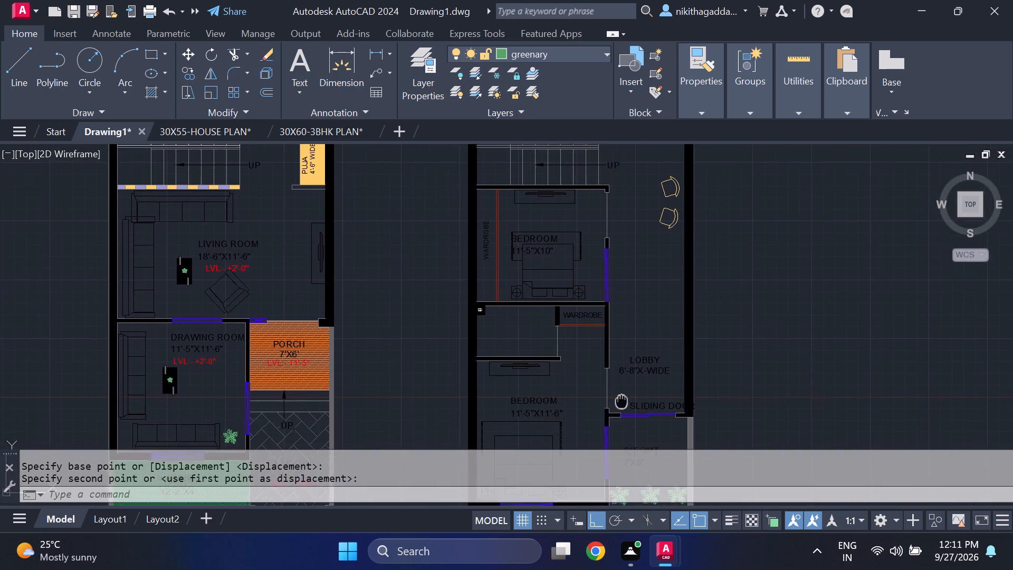
middle_click_drag(619, 400, 588, 309)
middle_click_drag(536, 283, 292, 197)
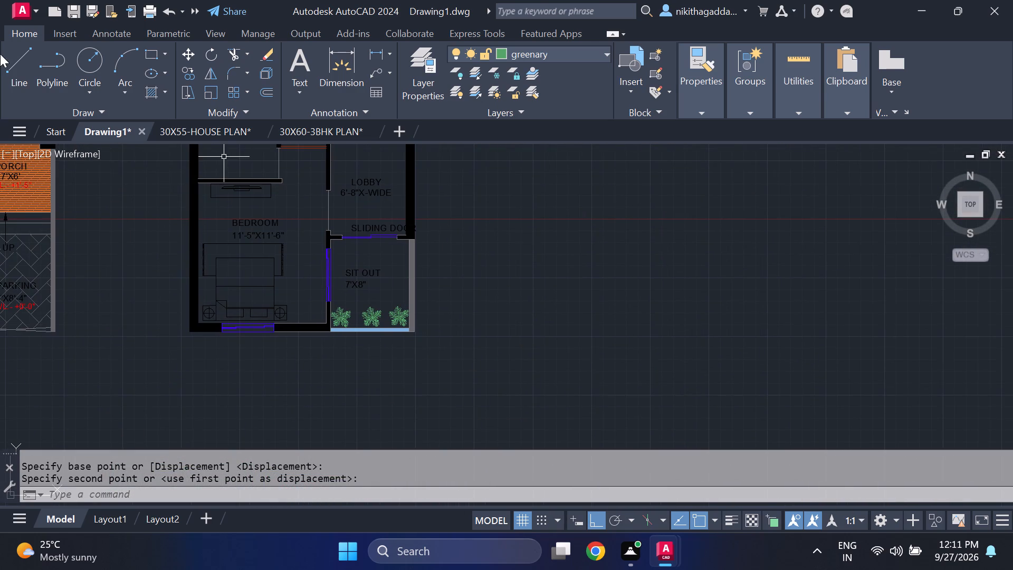
scroll(158, 205, "down", 2)
middle_click_drag(164, 210, 284, 306)
scroll(213, 234, "up", 2)
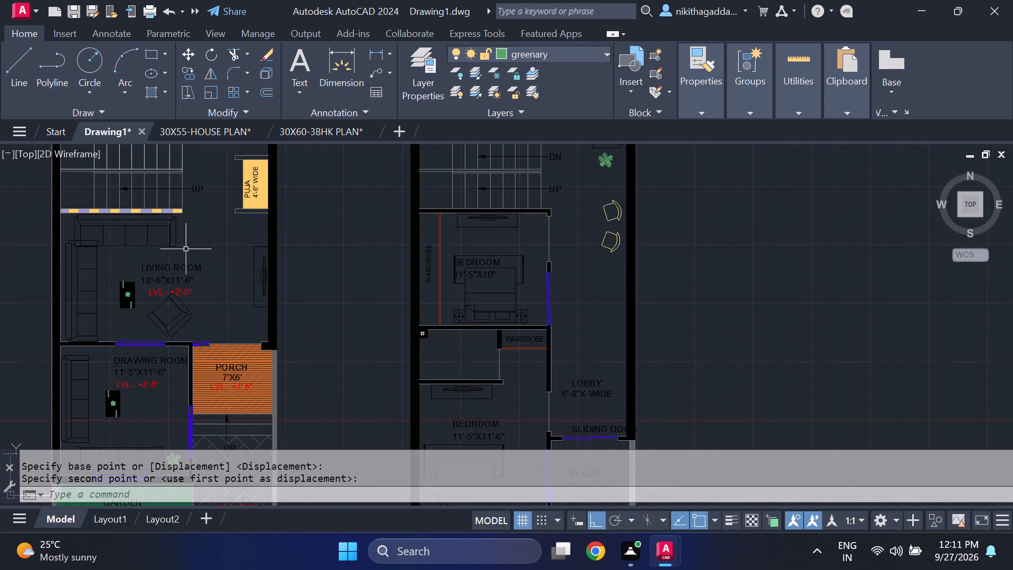
middle_click_drag(184, 262, 330, 328)
middle_click_drag(262, 230, 282, 289)
left_click(301, 223)
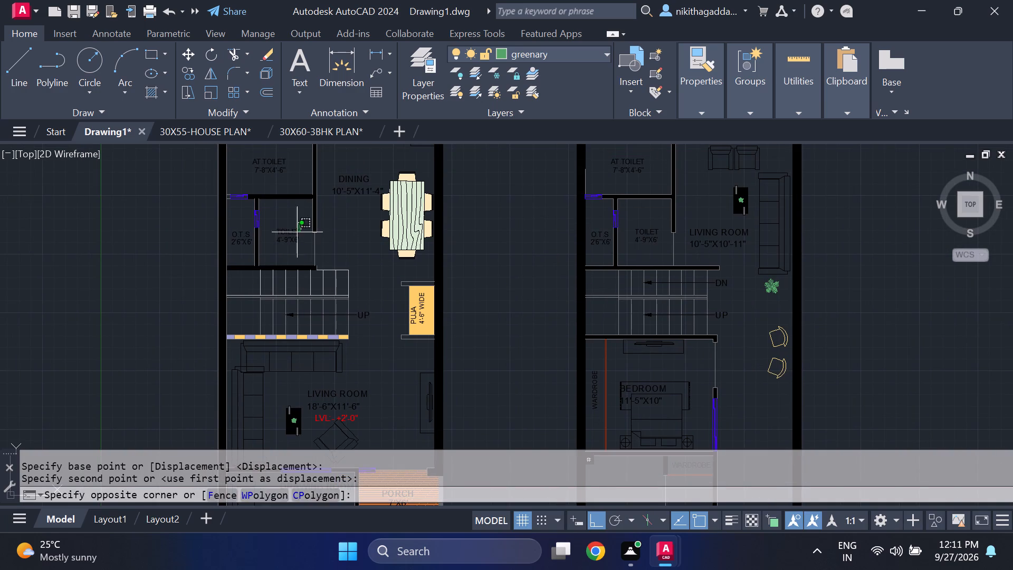
left_click(281, 253)
type("CO")
key("Return")
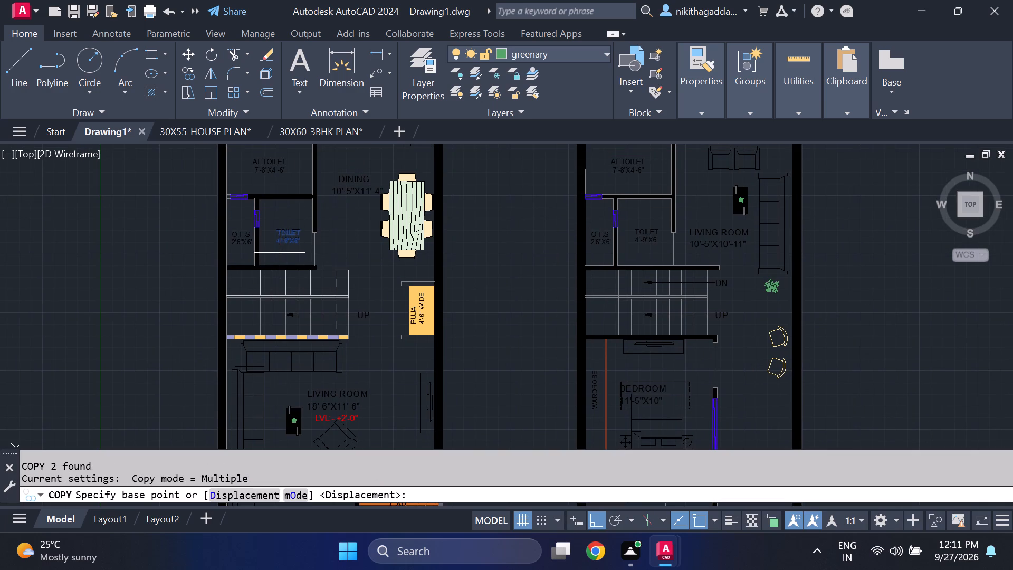
left_click(283, 237)
middle_click_drag(600, 407, 513, 300)
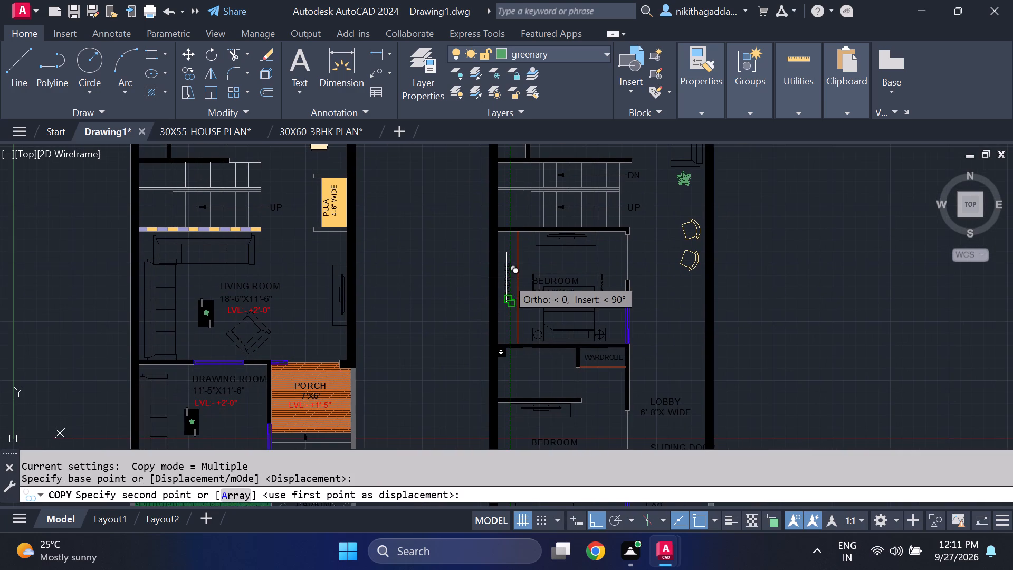
key("F8")
scroll(528, 374, "up", 1)
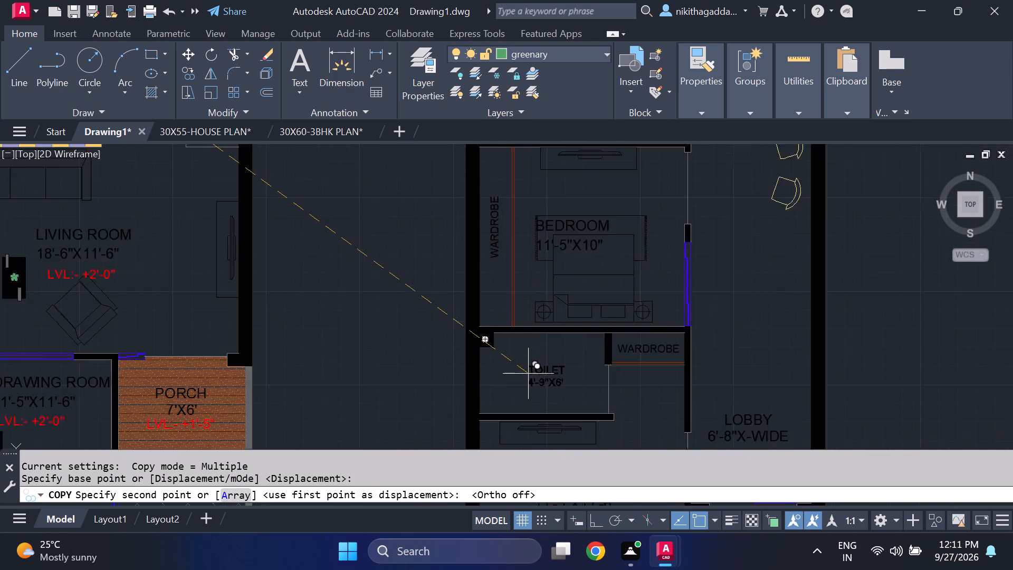
scroll(528, 374, "up", 1)
left_click(521, 368)
middle_click_drag(622, 385, 599, 290)
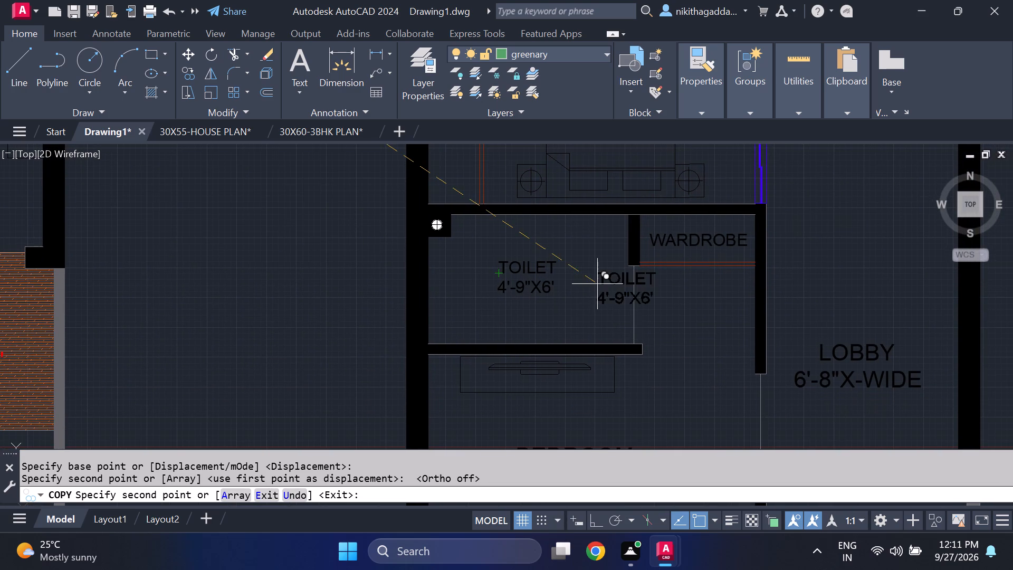
key("Escape")
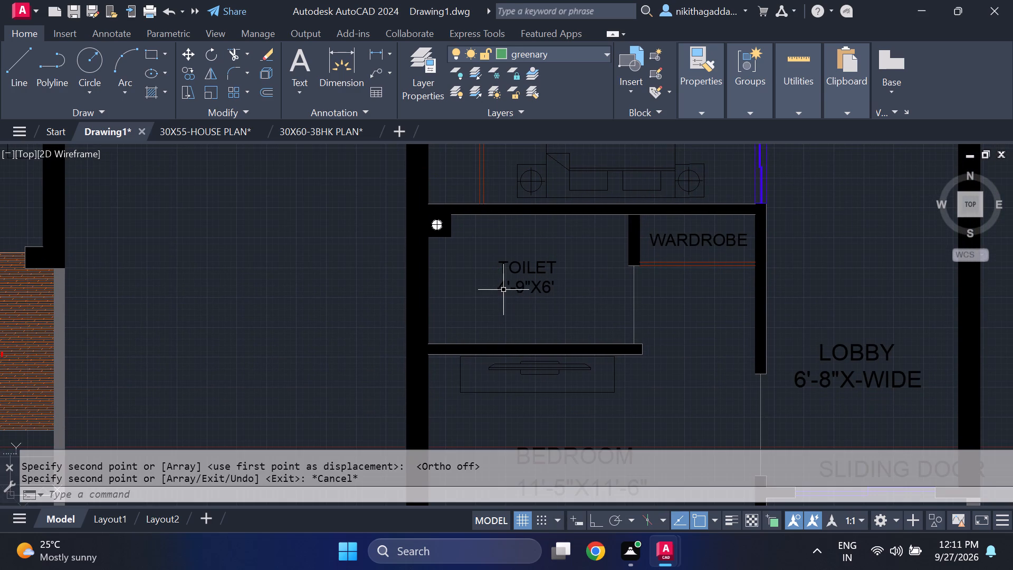
Change the dimension text below the copied TOILET name to 7'X4'-6".
double_click(502, 289)
scroll(502, 289, "up", 2)
left_click(506, 283)
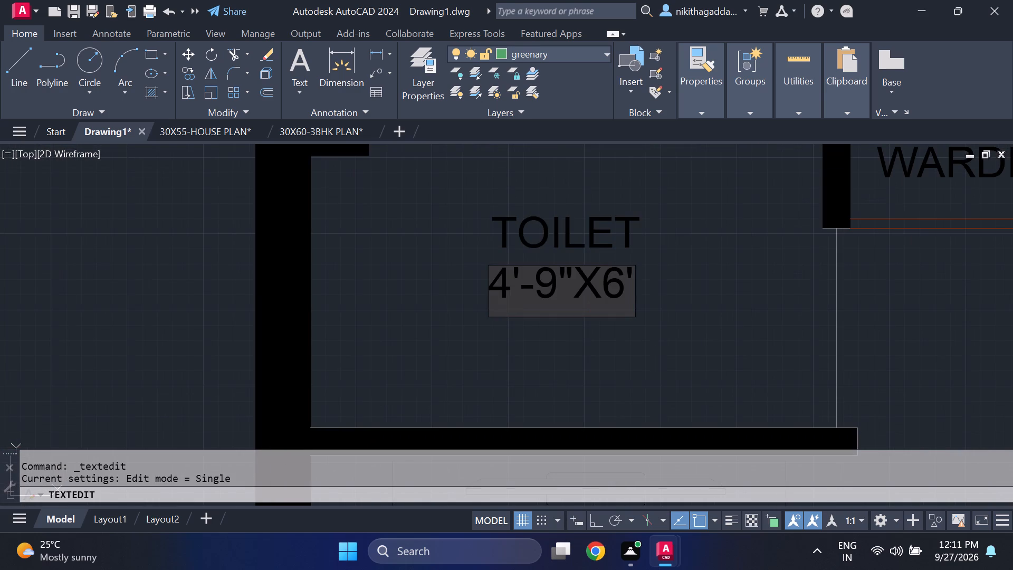
key("BackSpace")
key("7")
left_click(575, 282)
key("BackSpace")
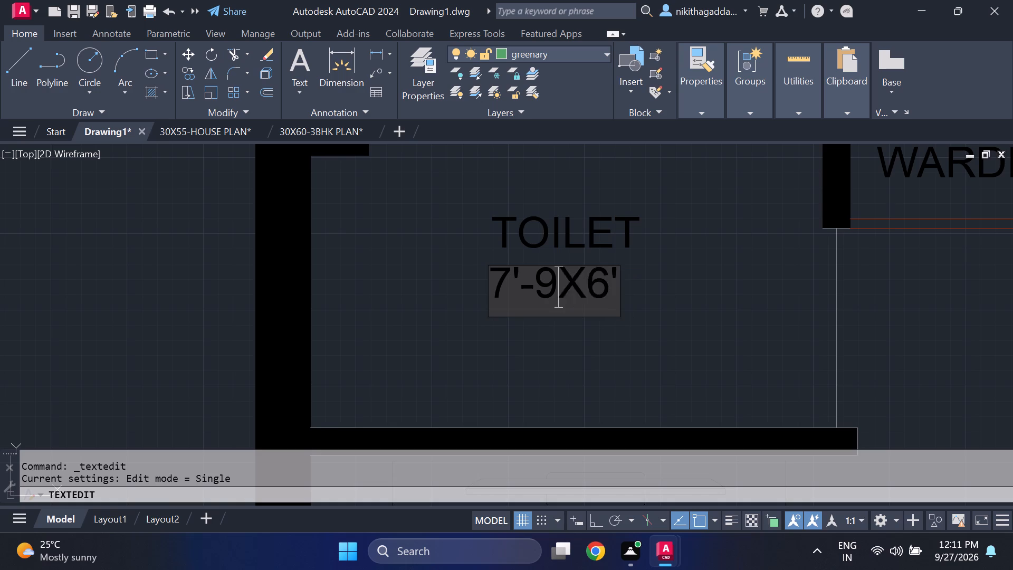
key("BackSpace")
key("BackSpace")
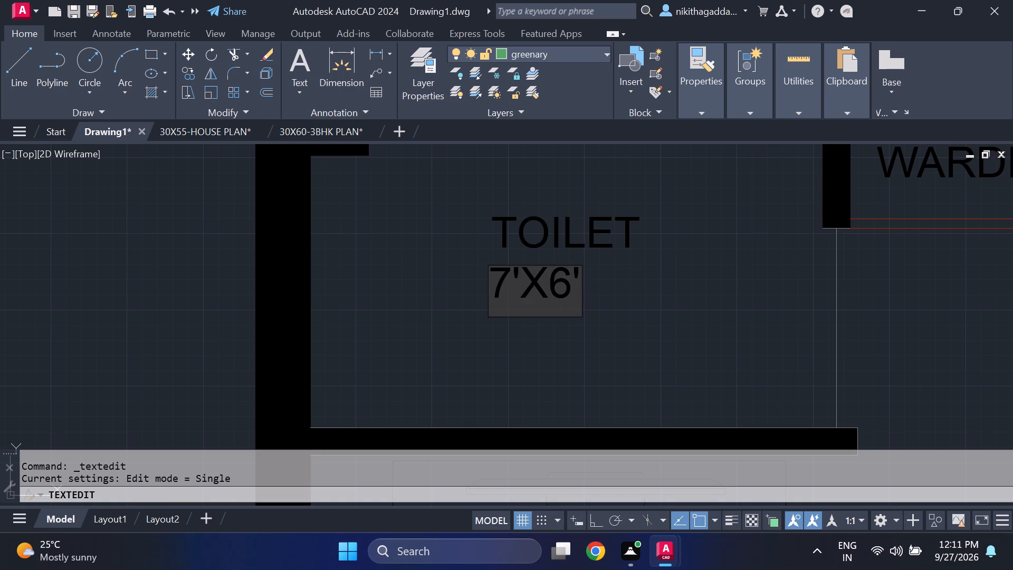
left_click(549, 286)
type("4'")
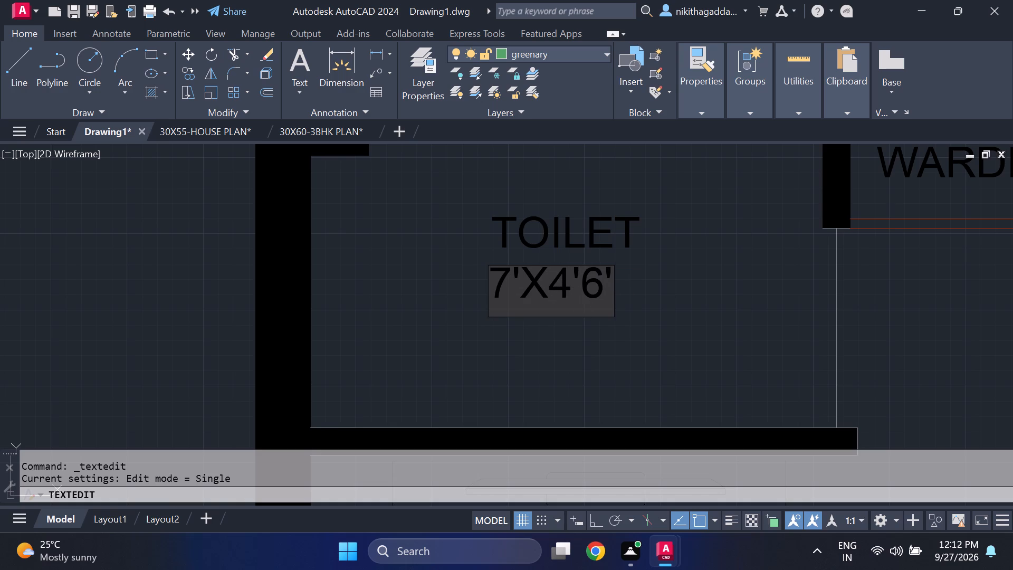
key("minus")
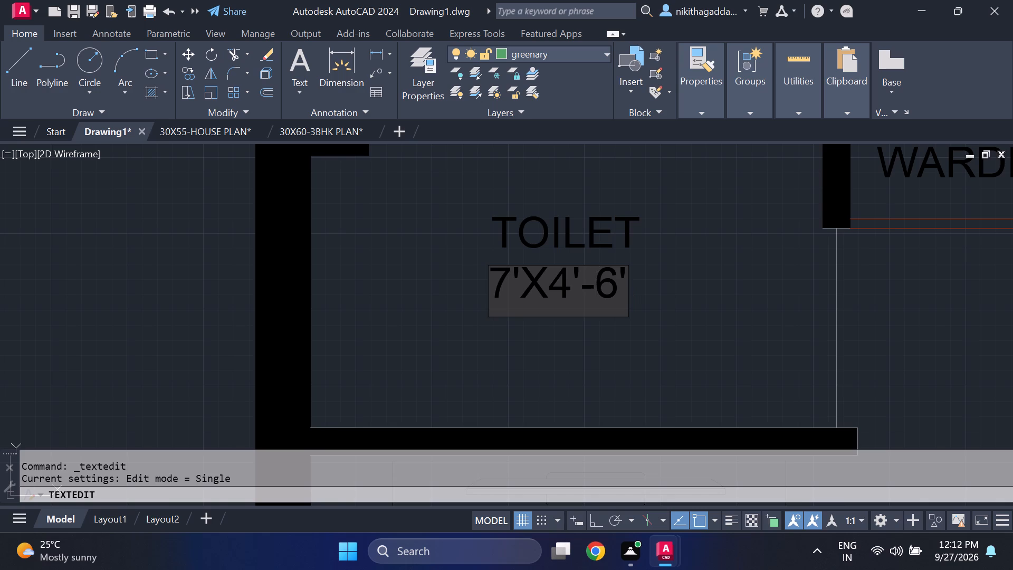
left_click(616, 278)
key("apostrophe")
key("Return")
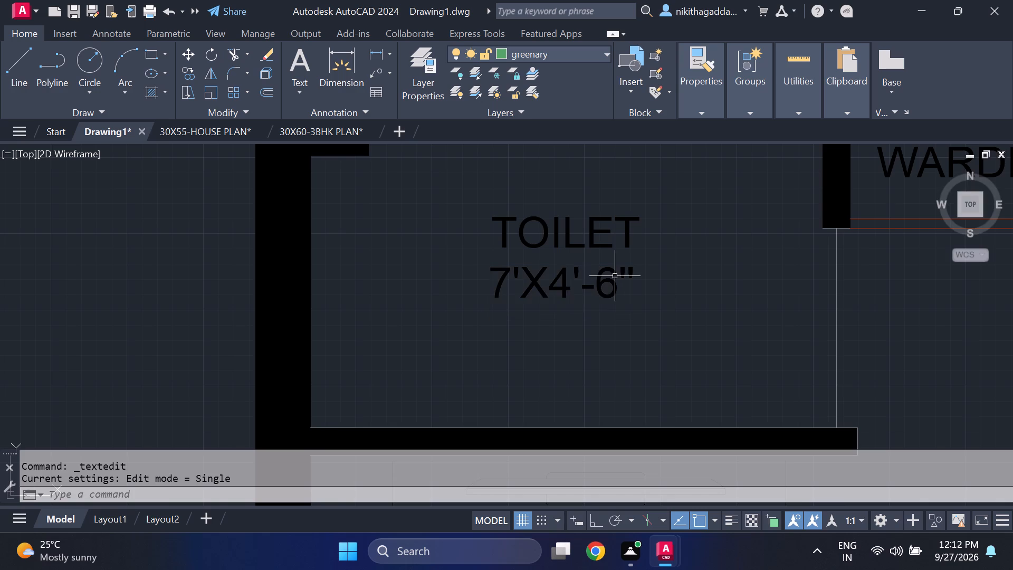
Move the SLIDING DOOR label off the side wall so it sits centred over the sliding door between the lobby and sit out.
scroll(619, 289, "down", 4)
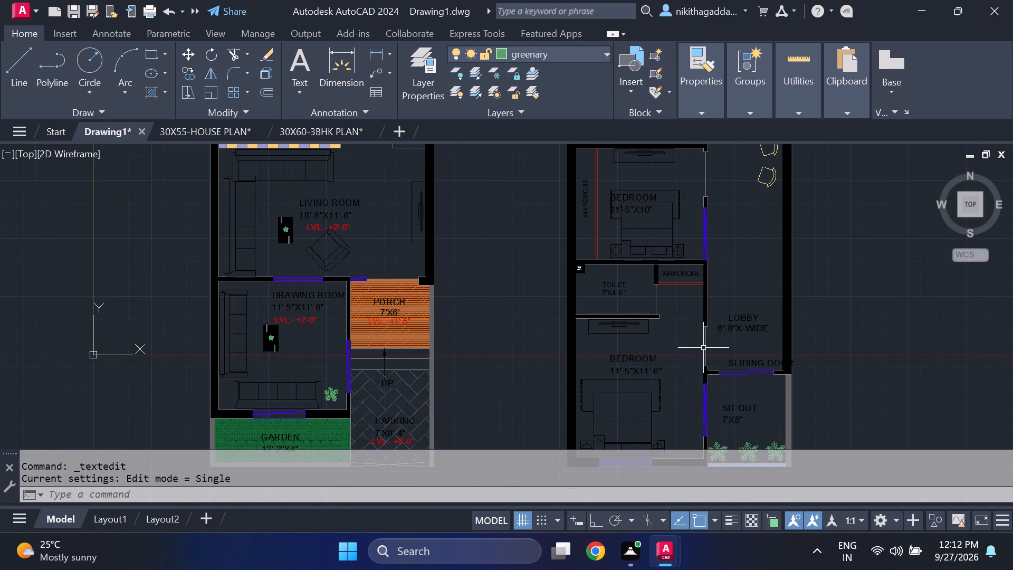
middle_click_drag(703, 348, 678, 273)
scroll(667, 288, "down", 1)
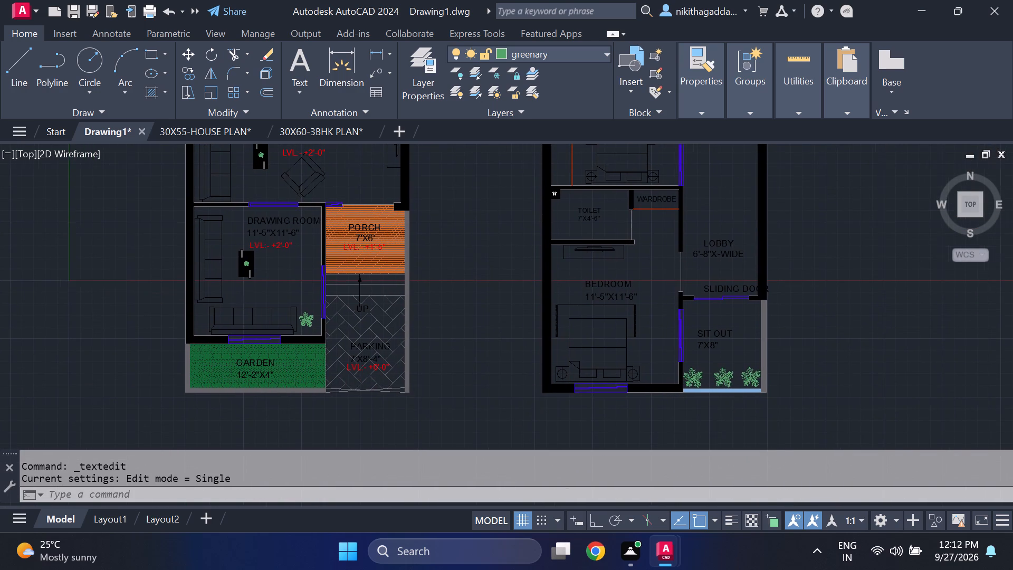
scroll(667, 288, "down", 1)
scroll(681, 305, "up", 2)
middle_click_drag(571, 274, 575, 330)
scroll(697, 328, "up", 1)
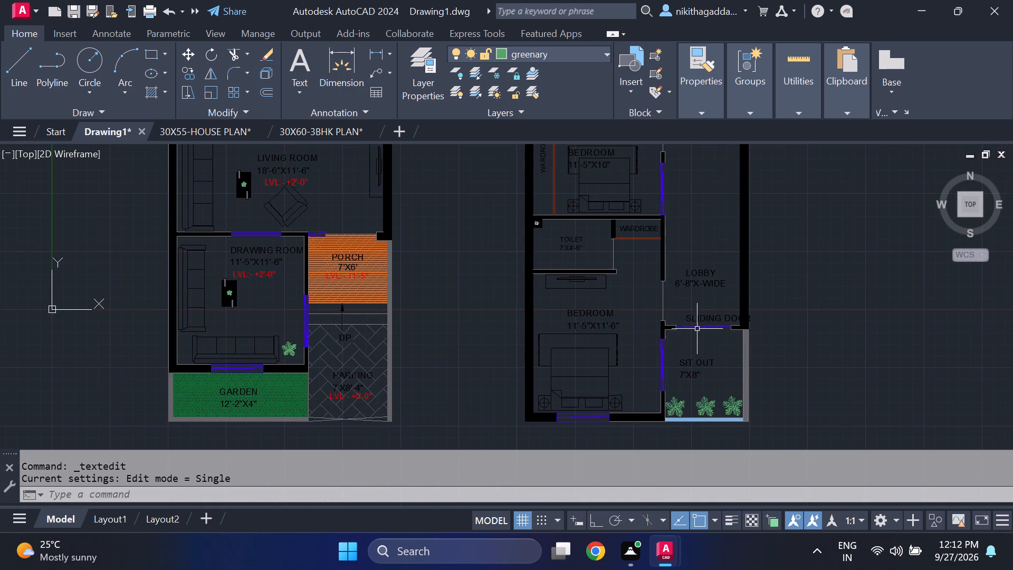
left_click(712, 311)
key("m")
key("Return")
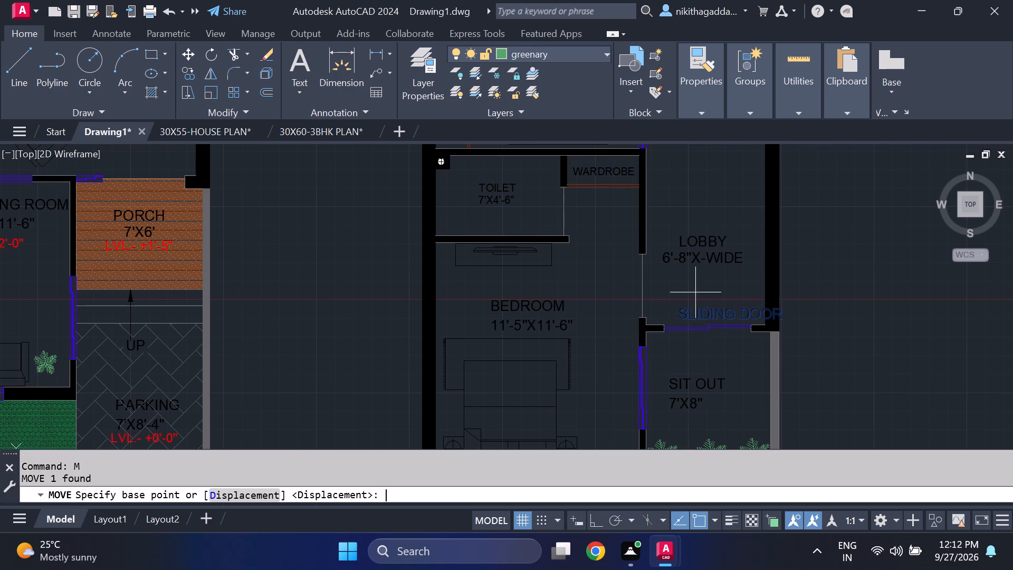
left_click(699, 318)
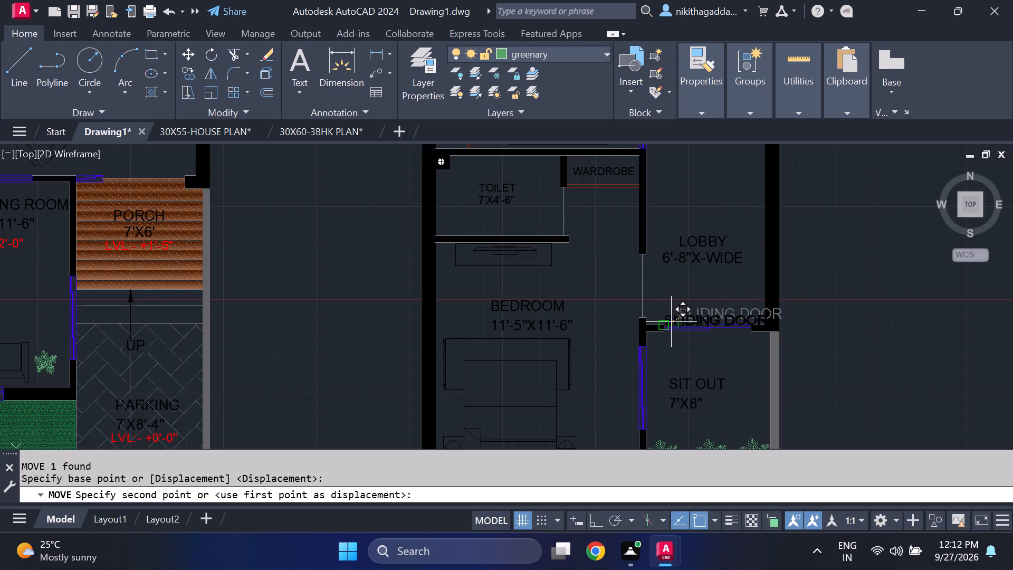
scroll(660, 311, "up", 3)
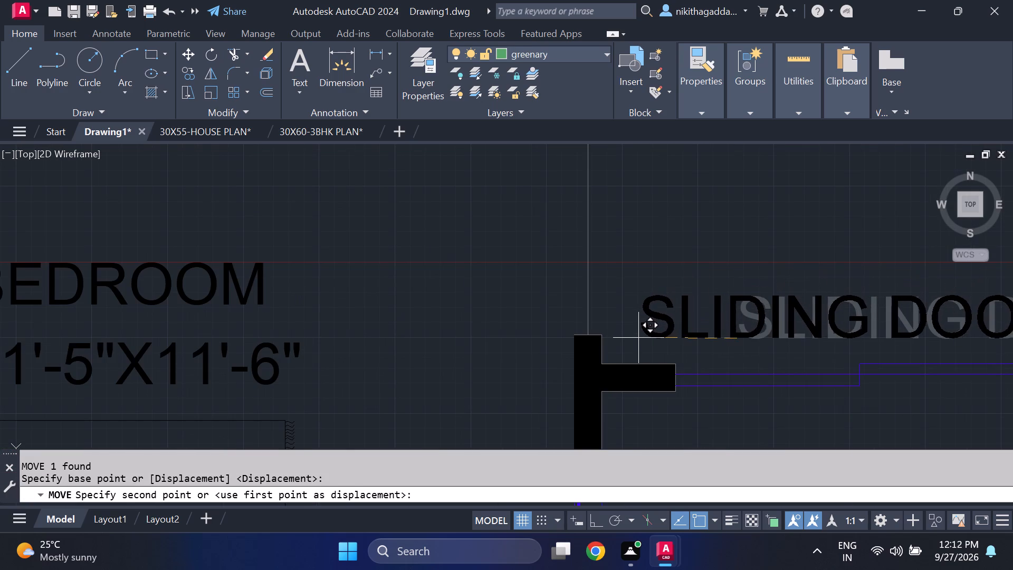
left_click(624, 342)
scroll(643, 335, "down", 3)
scroll(539, 364, "down", 2)
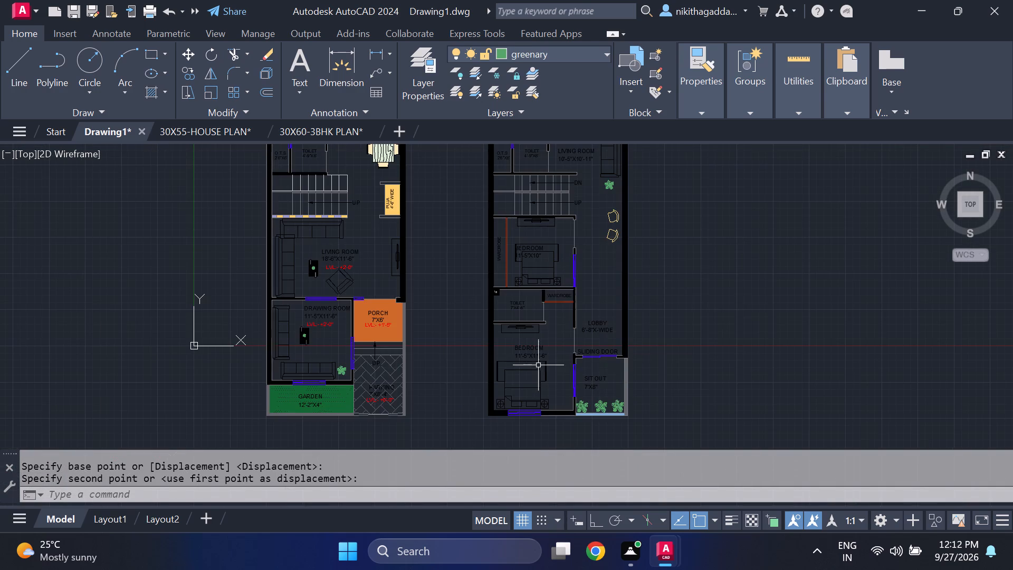
Move the LOBBY name and its 6'-8"X-WIDE text straight up within the lobby, farther from the SLIDING DOOR label.
middle_click_drag(694, 312, 701, 359)
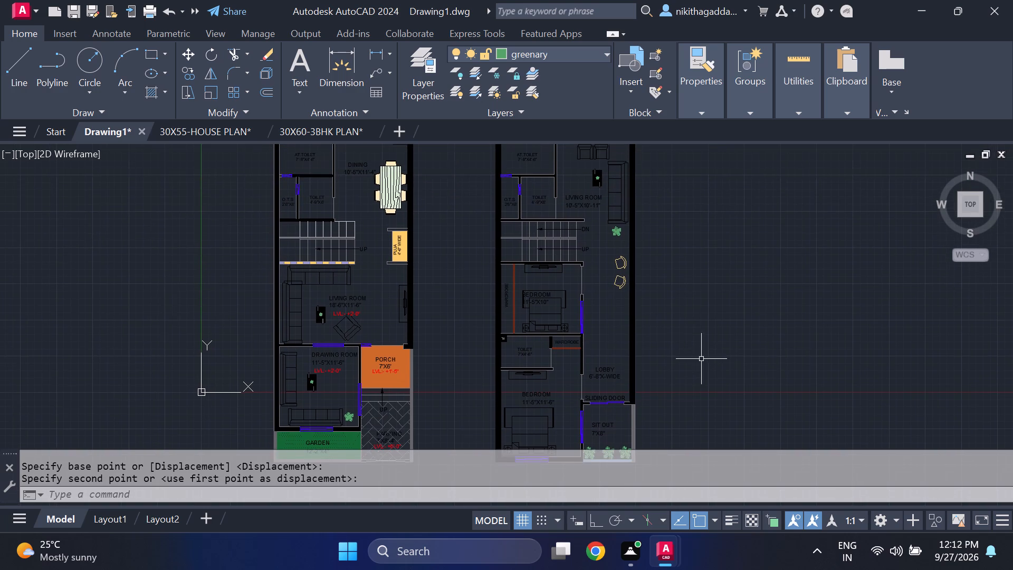
scroll(637, 397, "up", 2)
left_click(571, 315)
left_click(533, 366)
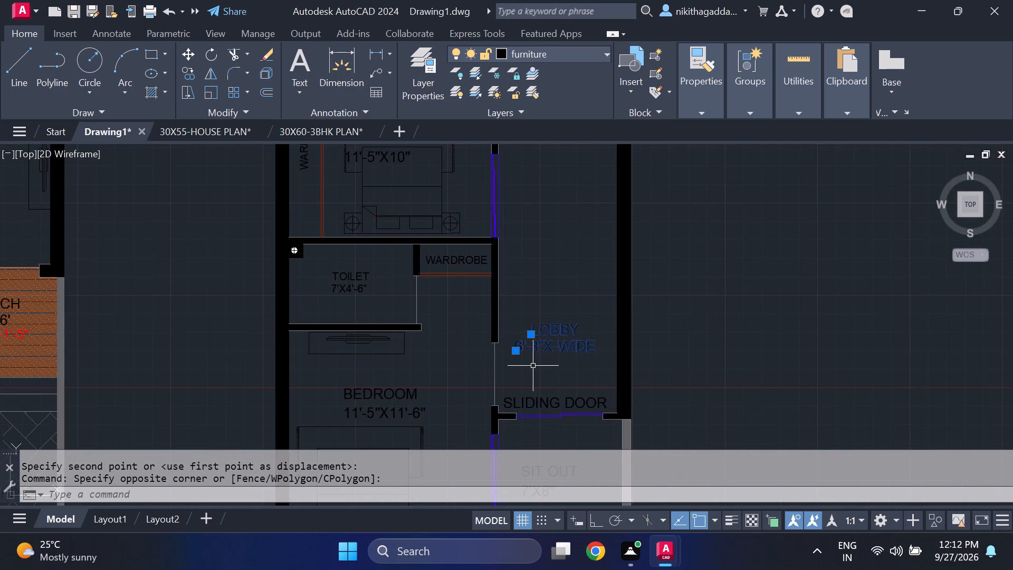
key("m")
key("Return")
left_click(526, 358)
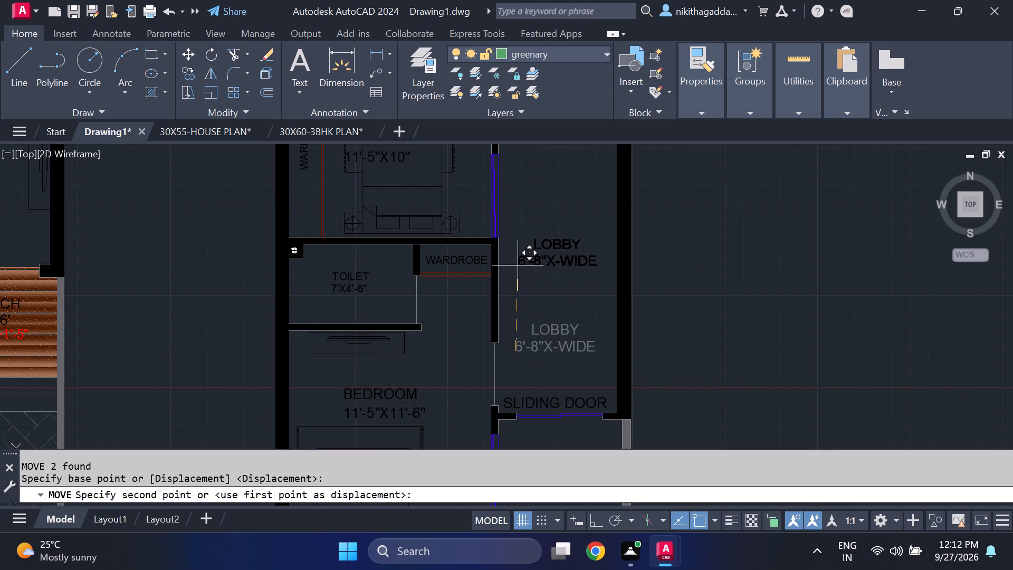
left_click(518, 265)
Look over both floor plans from end to end to check their room labels.
scroll(661, 281, "down", 2)
middle_click_drag(737, 280, 778, 381)
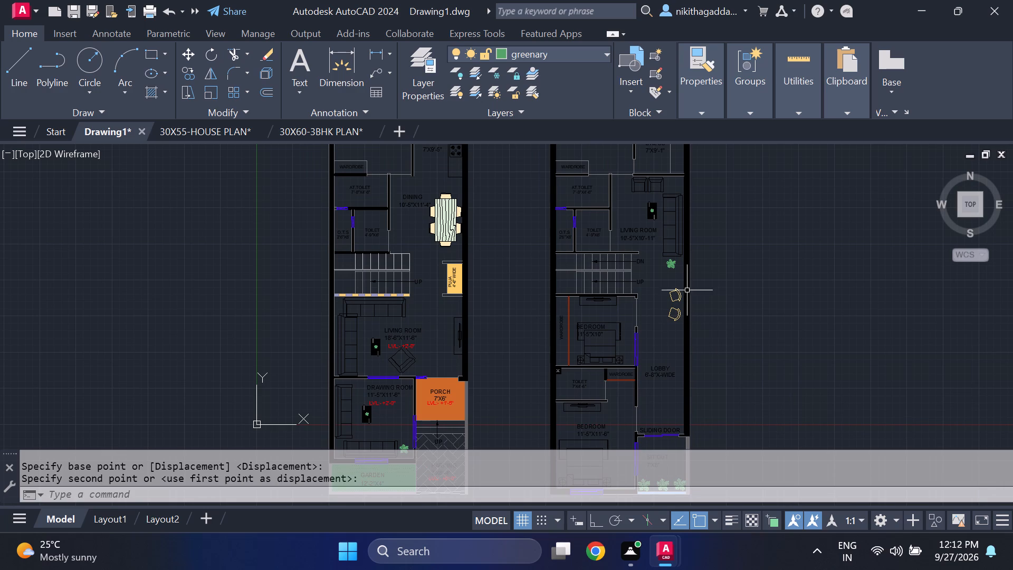
scroll(686, 288, "down", 1)
scroll(686, 245, "up", 1)
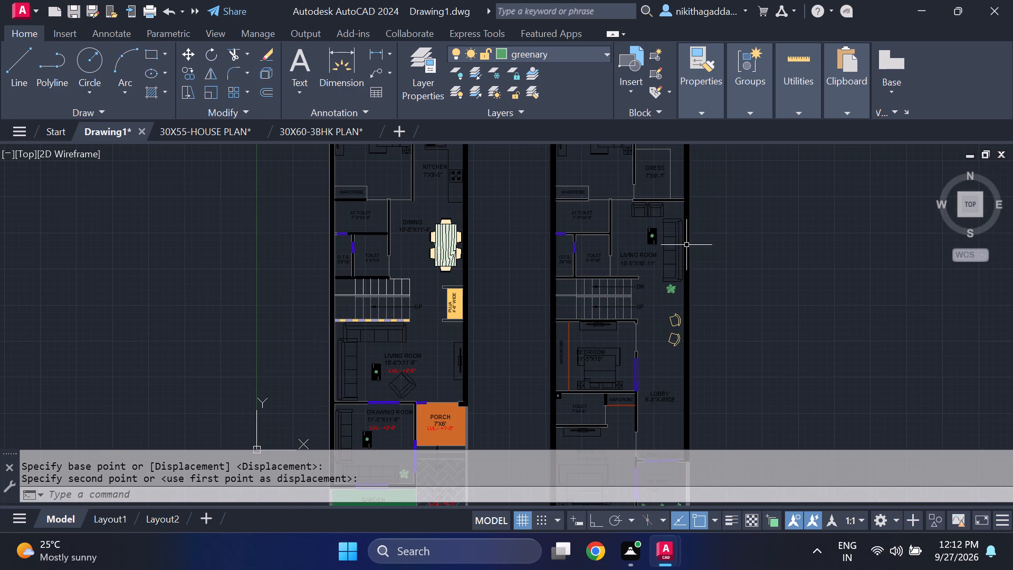
middle_click_drag(699, 261, 722, 346)
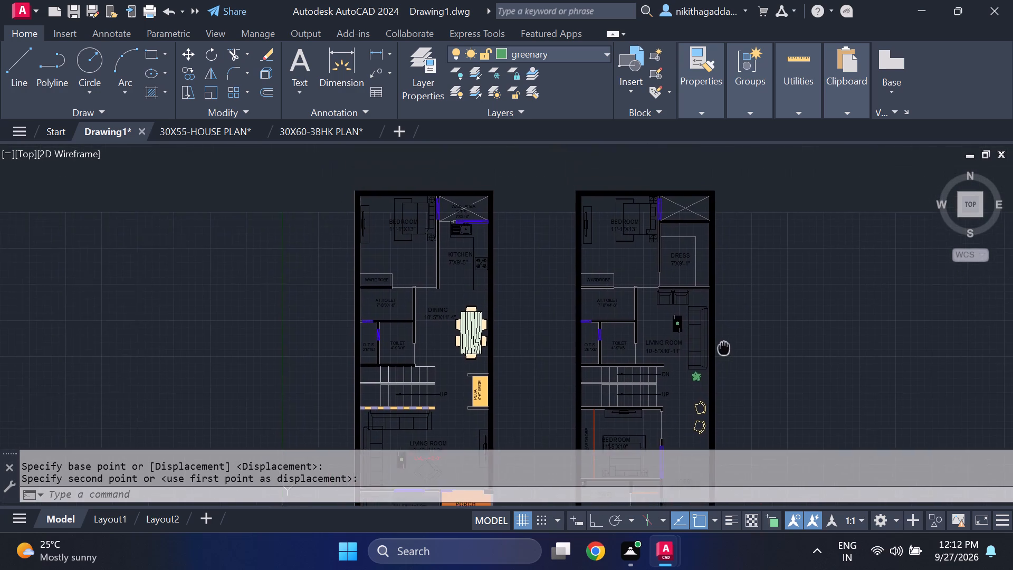
middle_click_drag(722, 346, 740, 234)
middle_click_drag(747, 212, 748, 205)
middle_click_drag(775, 340, 760, 289)
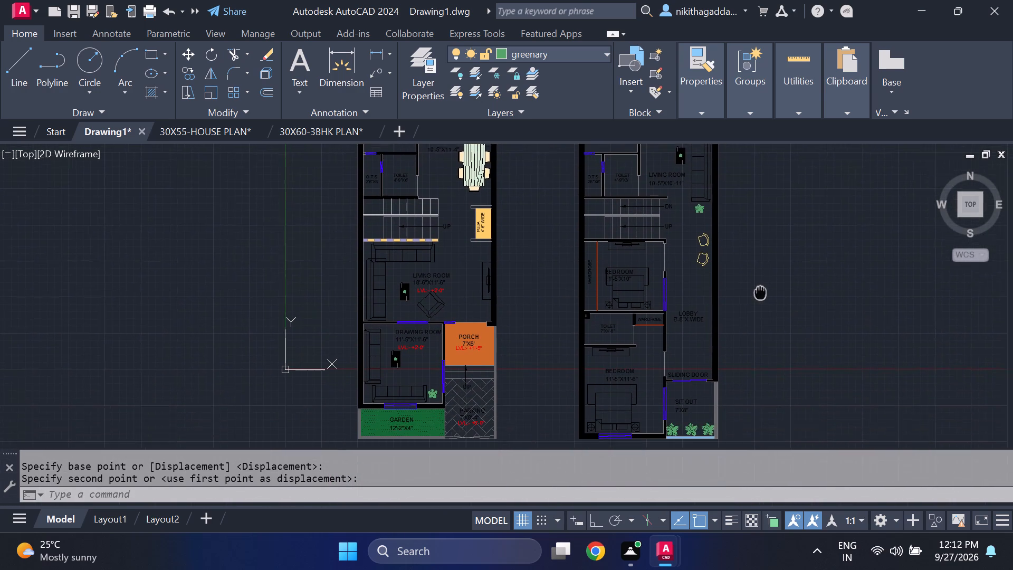
middle_click_drag(760, 289, 769, 249)
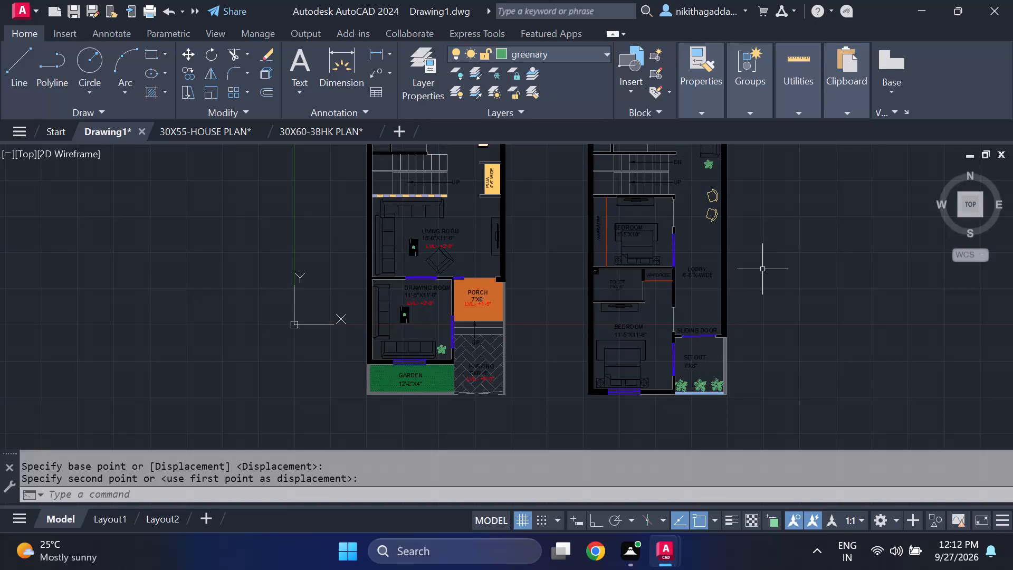
Make the text layer current.
left_click(585, 51)
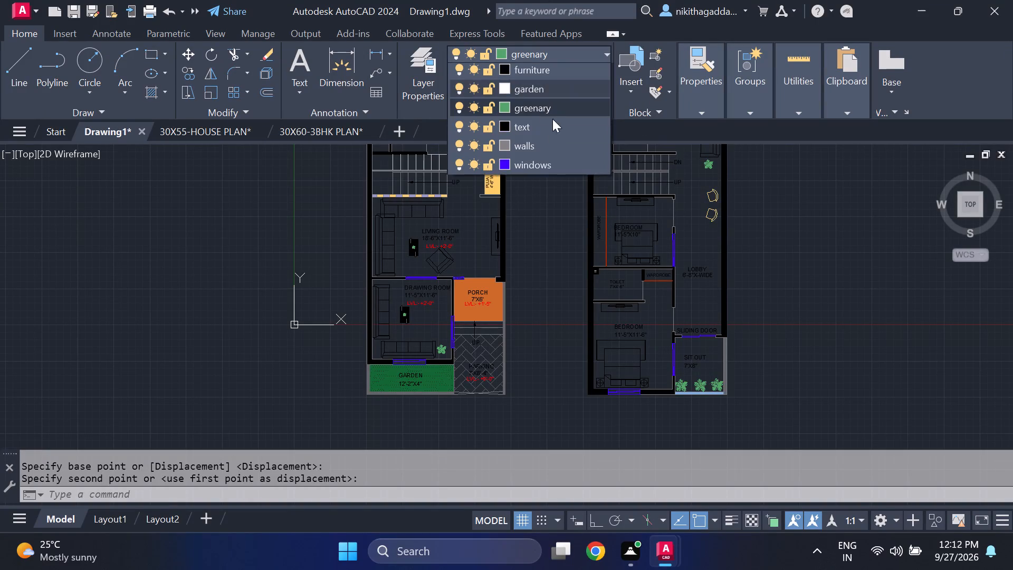
left_click(539, 170)
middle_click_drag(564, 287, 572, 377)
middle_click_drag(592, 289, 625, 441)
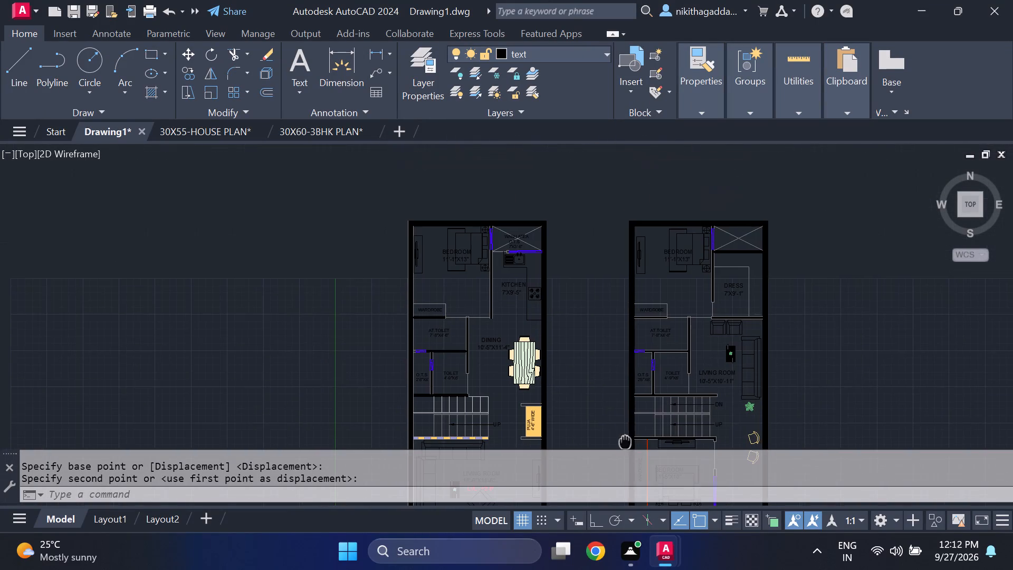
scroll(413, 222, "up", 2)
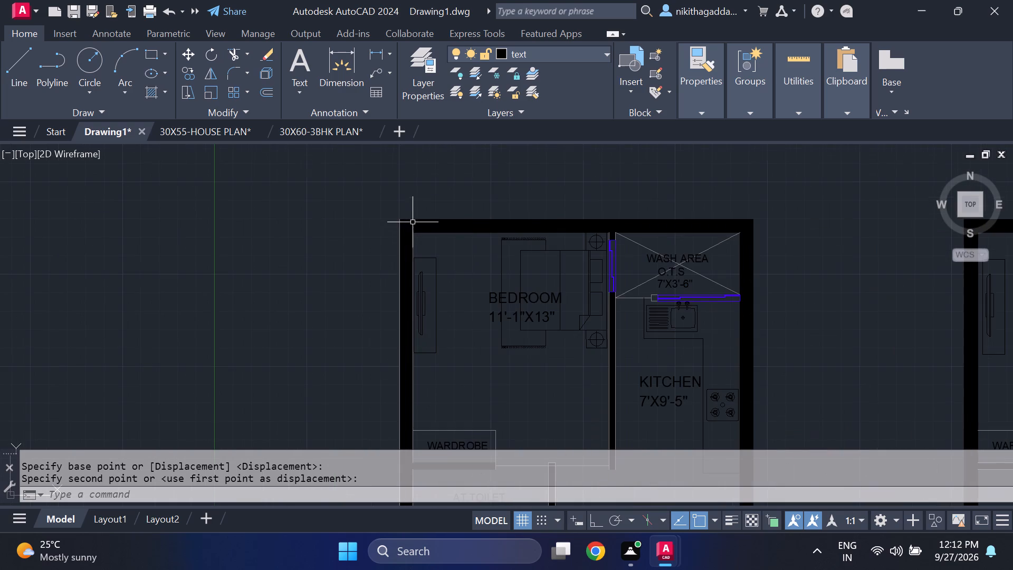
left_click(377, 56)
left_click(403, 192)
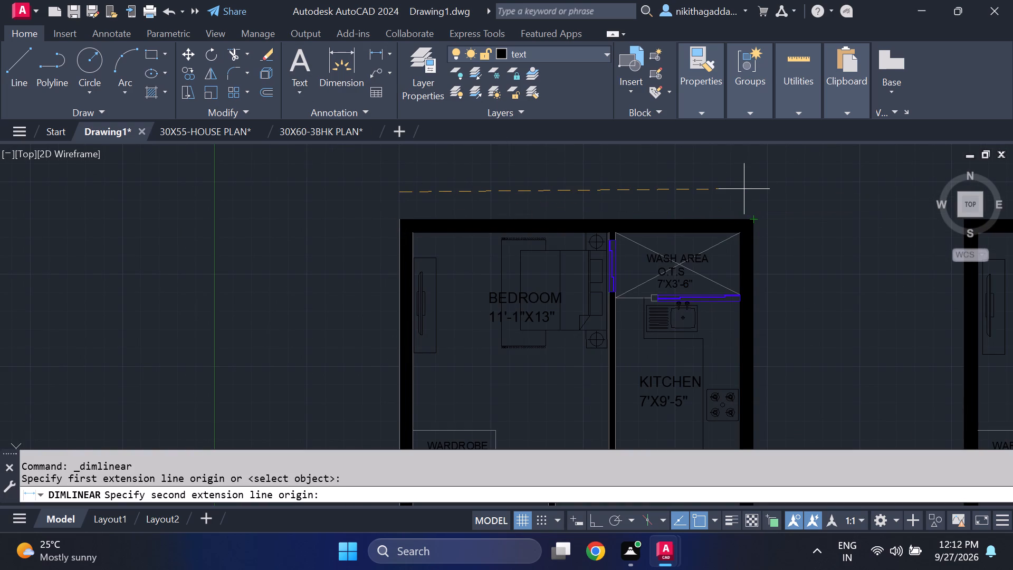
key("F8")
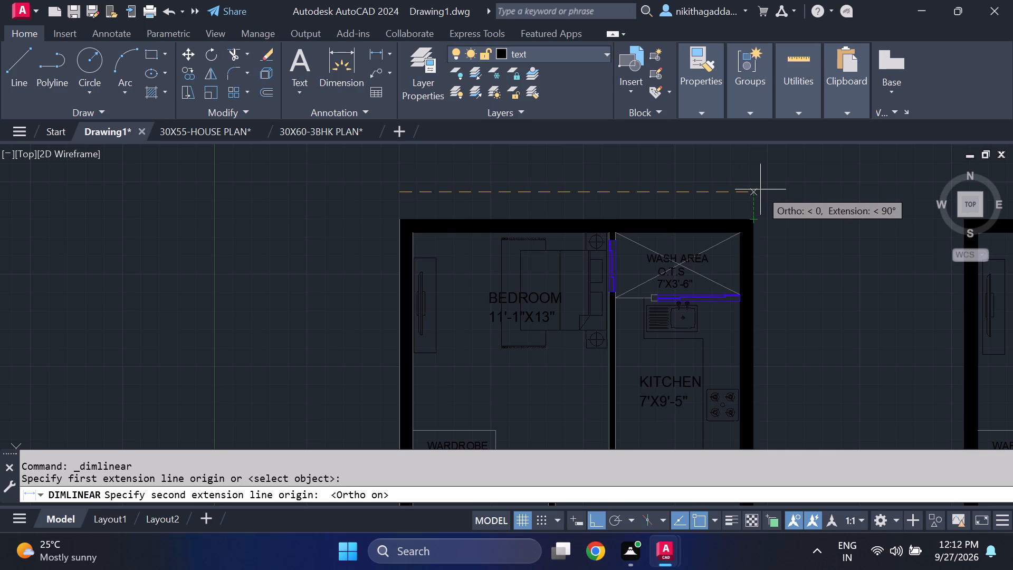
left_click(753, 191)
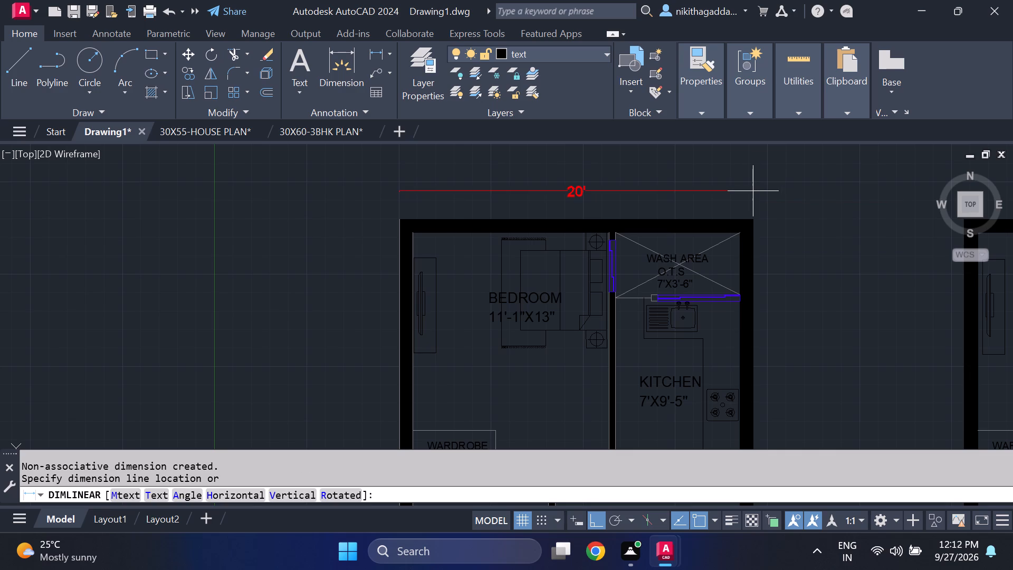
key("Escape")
Set the current drawing colour to ByLayer.
type("COLO")
key("r")
key("Return")
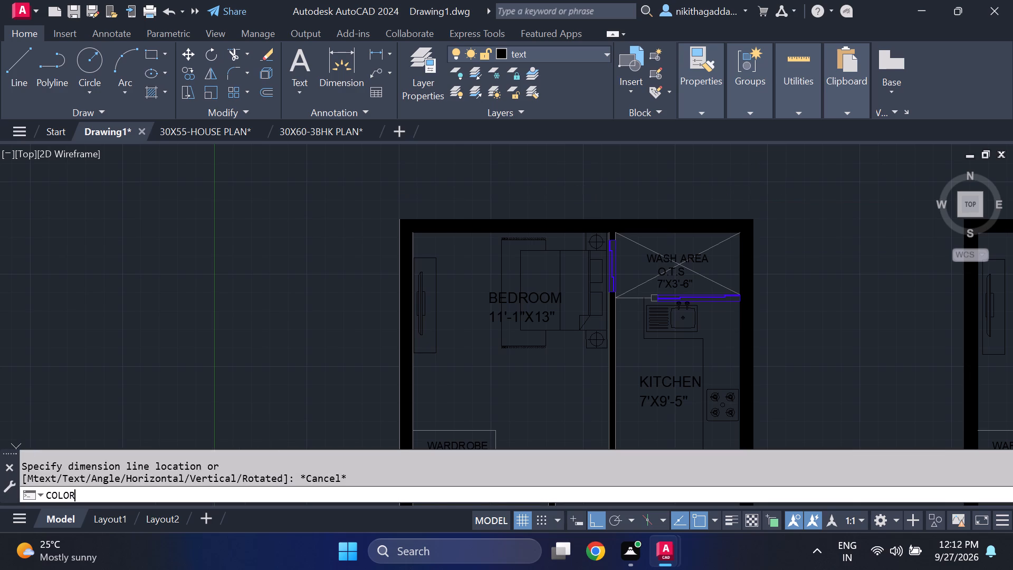
left_click(522, 202)
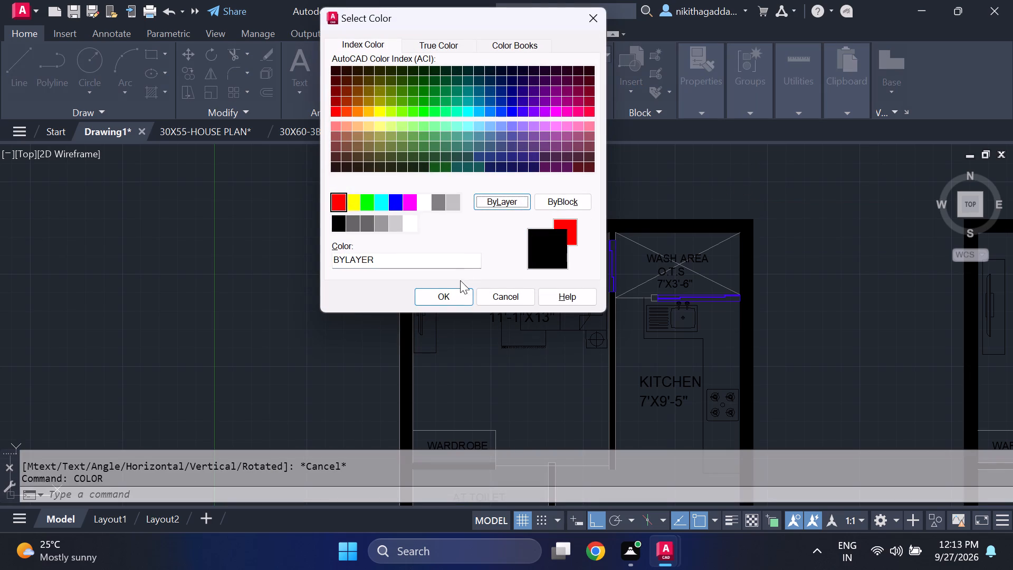
left_click(455, 291)
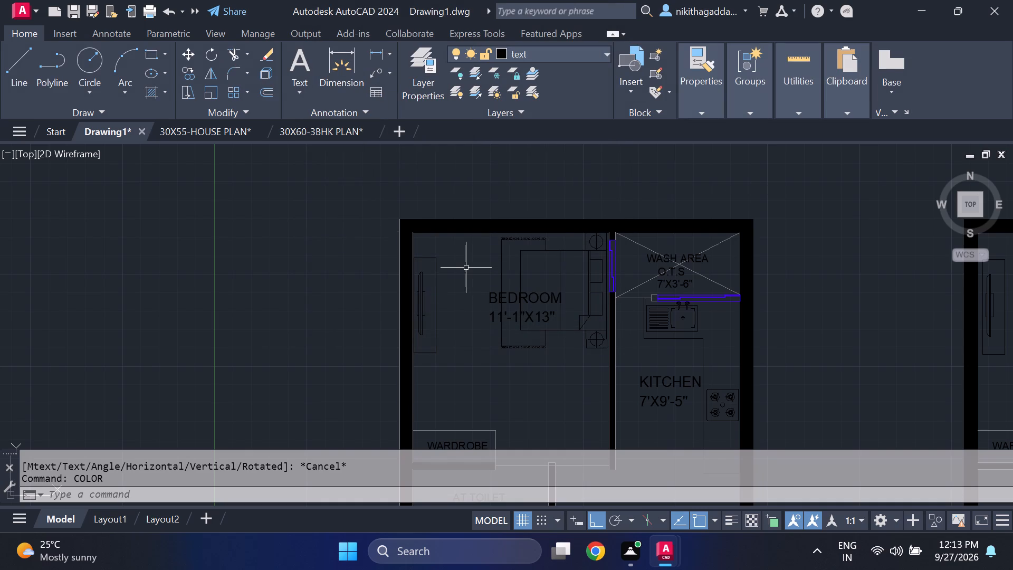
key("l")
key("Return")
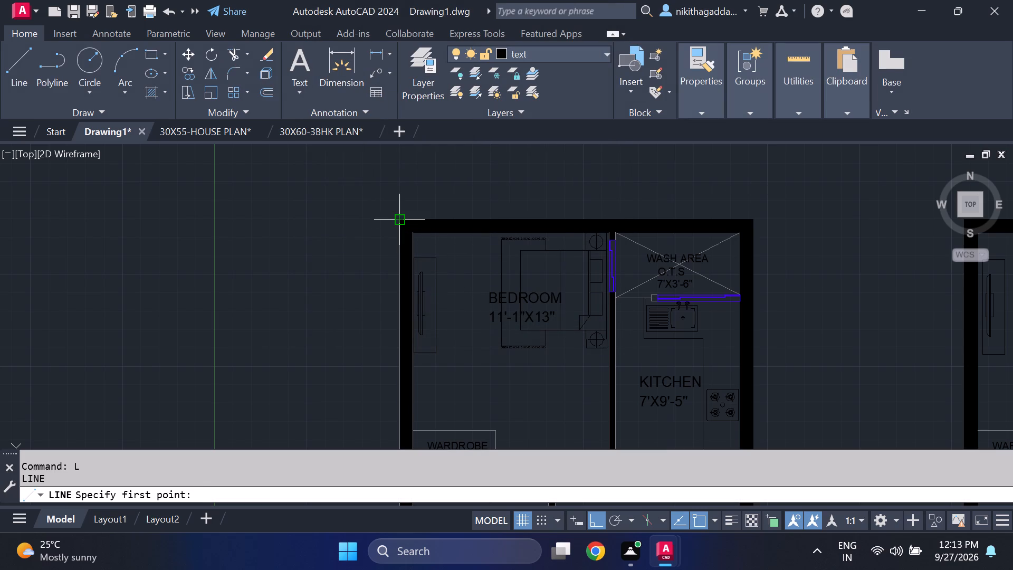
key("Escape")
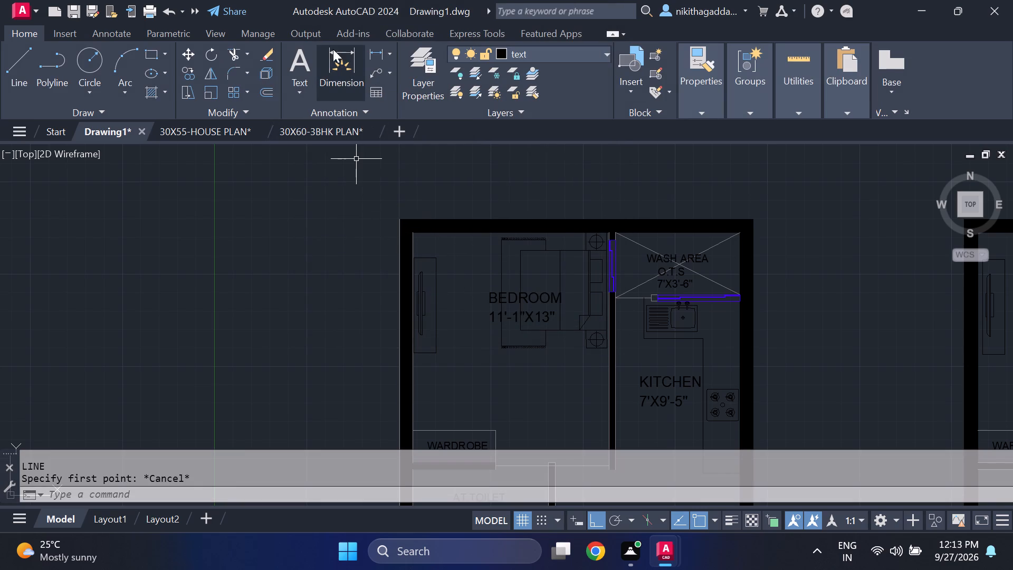
Add a linear dimension for the first plan's overall width, just beyond the outer wall behind the bedroom and wash area.
left_click(374, 50)
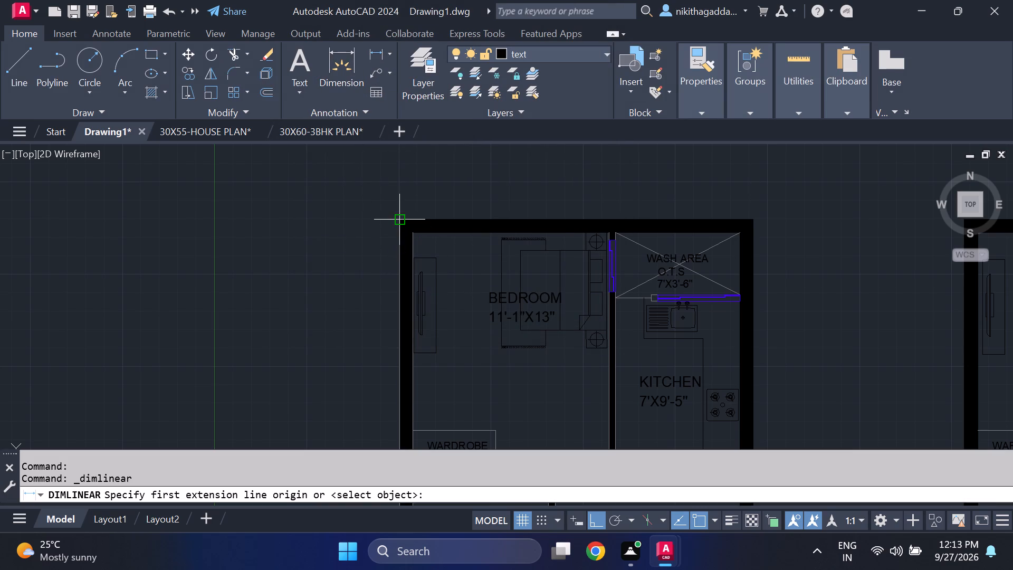
left_click(400, 186)
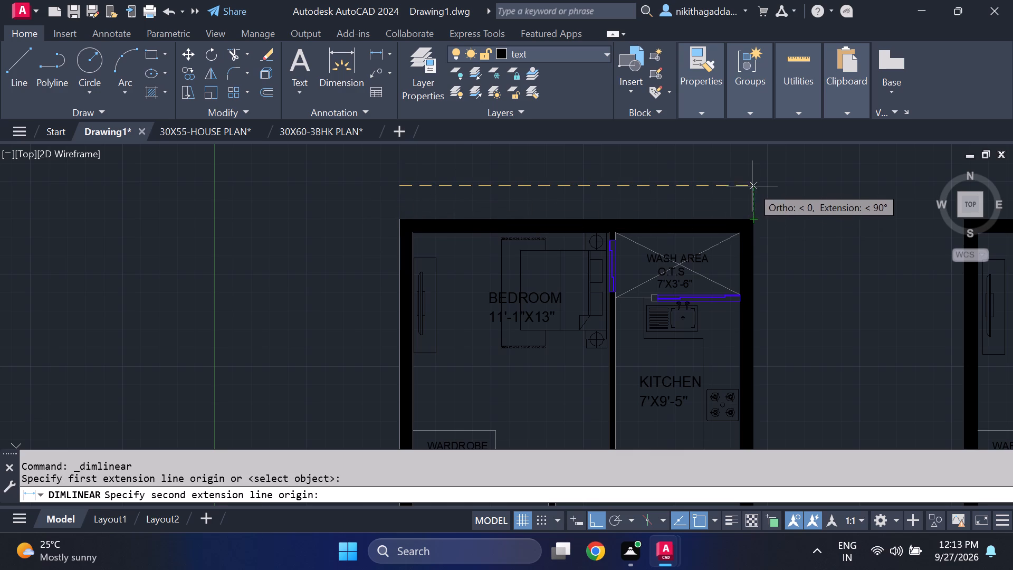
left_click(752, 186)
left_click(752, 186)
Add a vertical linear dimension for the first plan's overall length, just outside the outer wall on the bedroom and garden side.
left_click(375, 52)
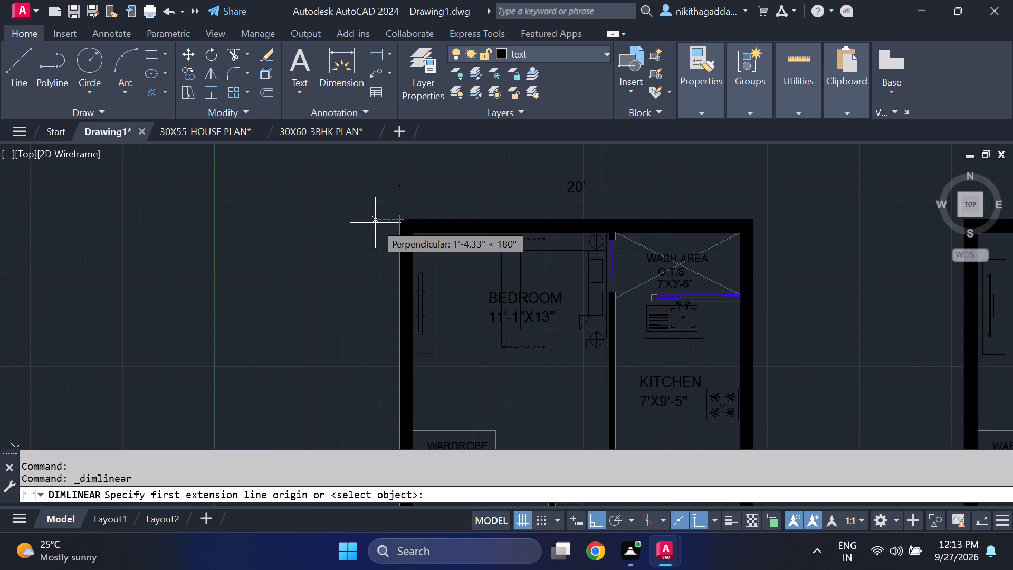
left_click(375, 223)
middle_click_drag(348, 363, 339, 223)
scroll(345, 282, "down", 3)
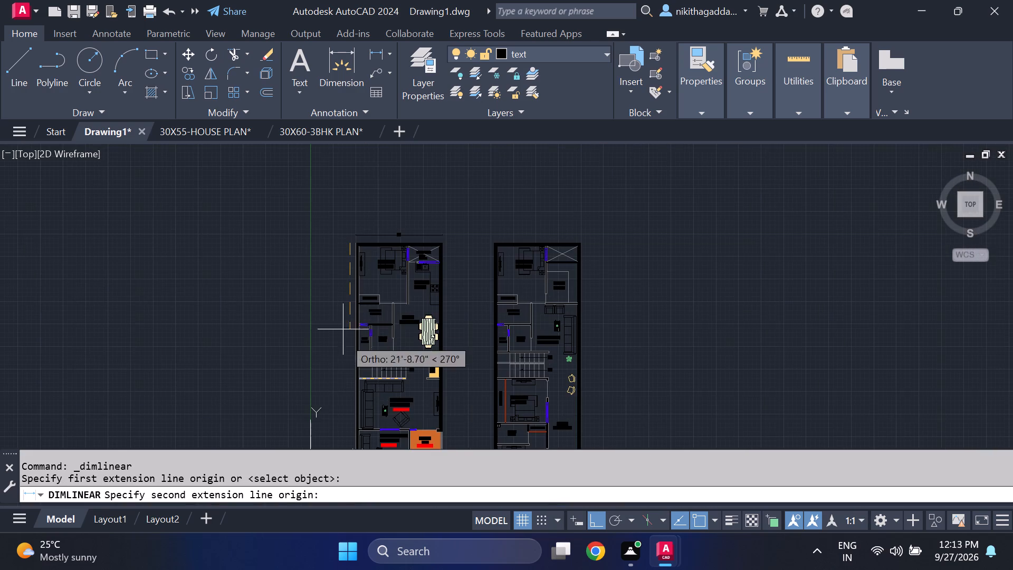
middle_click_drag(338, 392, 330, 274)
scroll(338, 393, "up", 2)
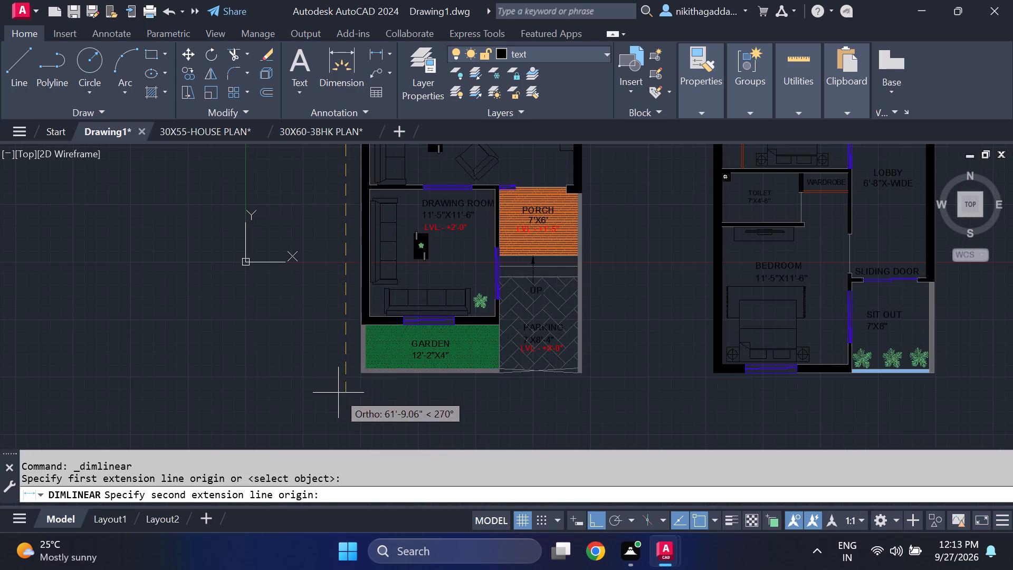
double_click(346, 374)
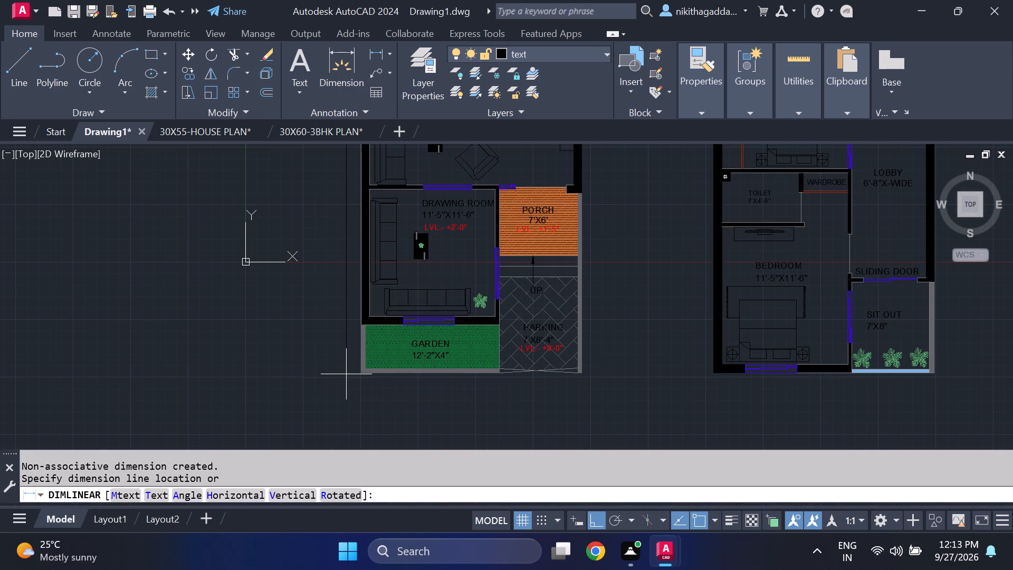
scroll(302, 284, "down", 1)
scroll(324, 342, "up", 2)
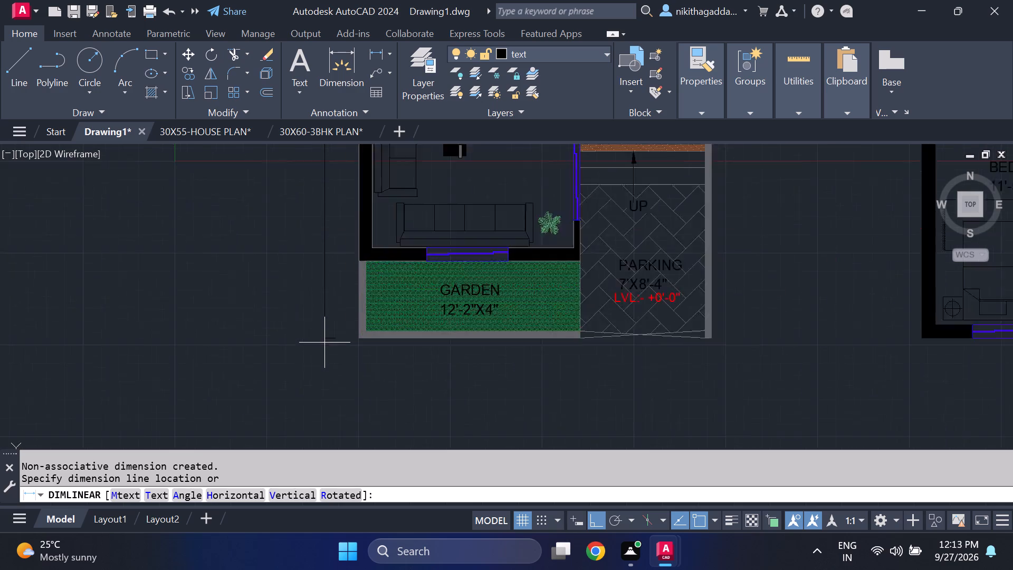
scroll(324, 344, "up", 1)
left_click(338, 336)
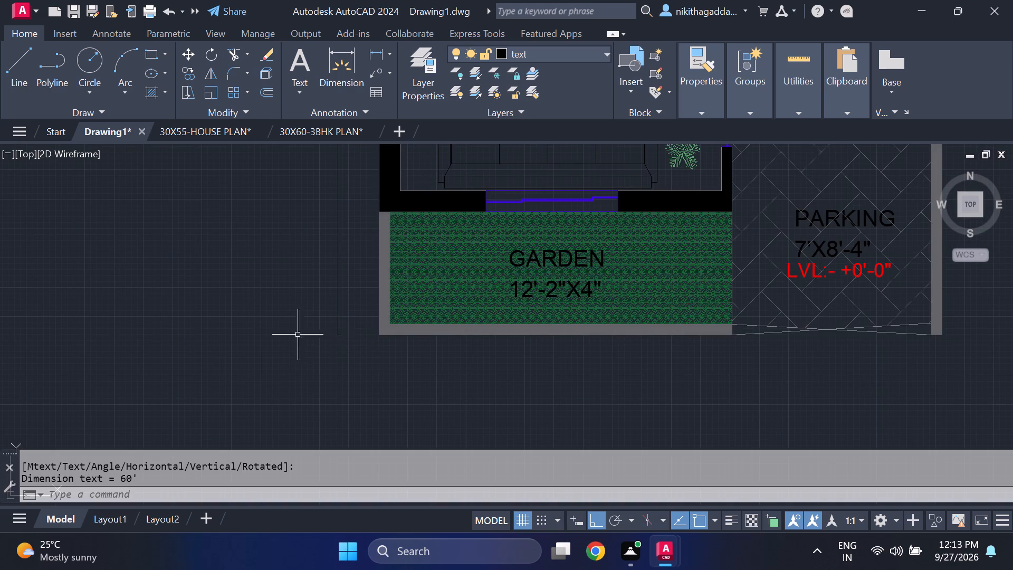
scroll(273, 313, "down", 3)
middle_click_drag(262, 268, 292, 377)
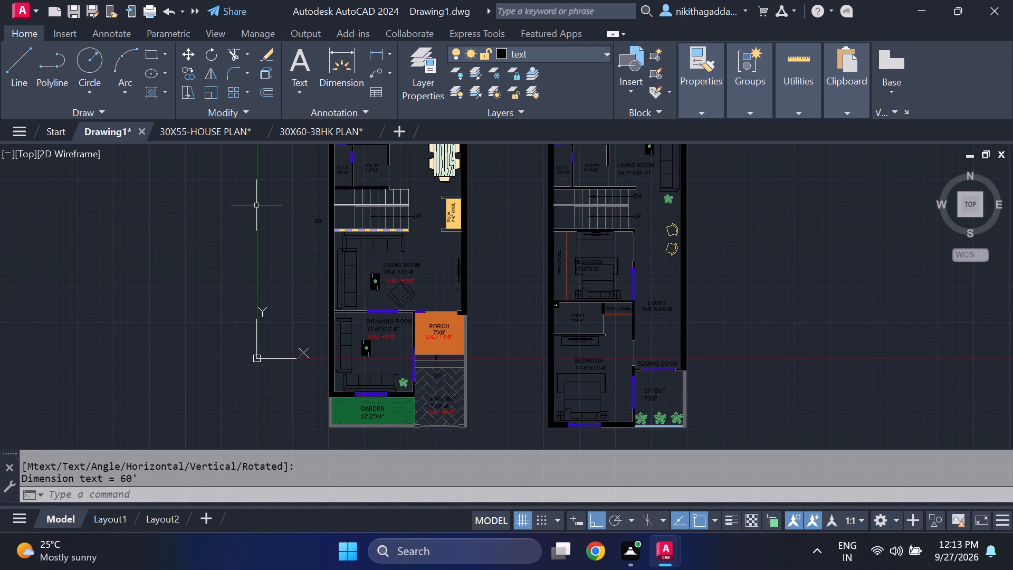
Add a horizontal linear dimension for the second plan's overall width, just beyond the outer wall behind the bedroom.
middle_click_drag(289, 267, 317, 360)
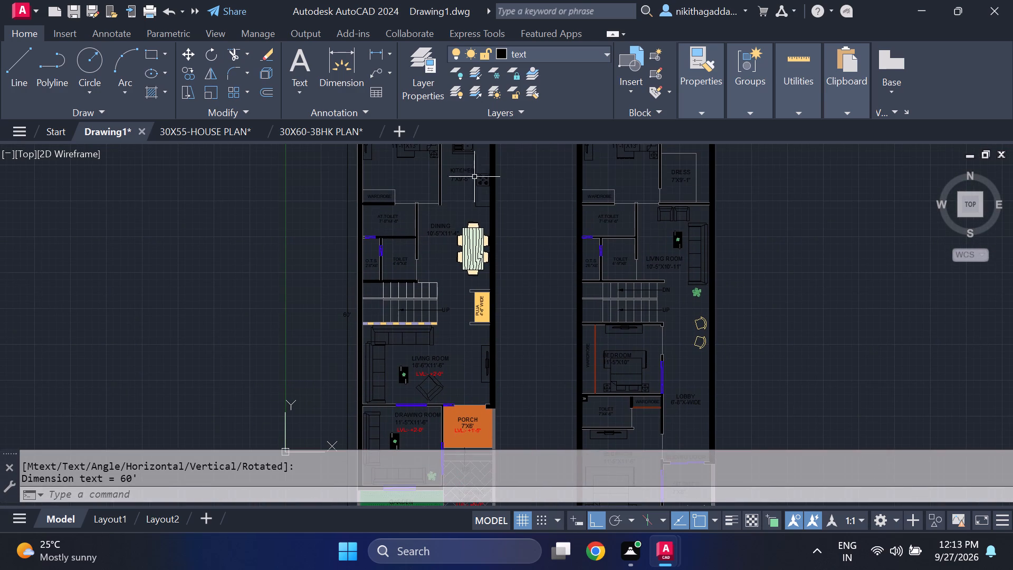
left_click(376, 48)
middle_click_drag(530, 304, 479, 419)
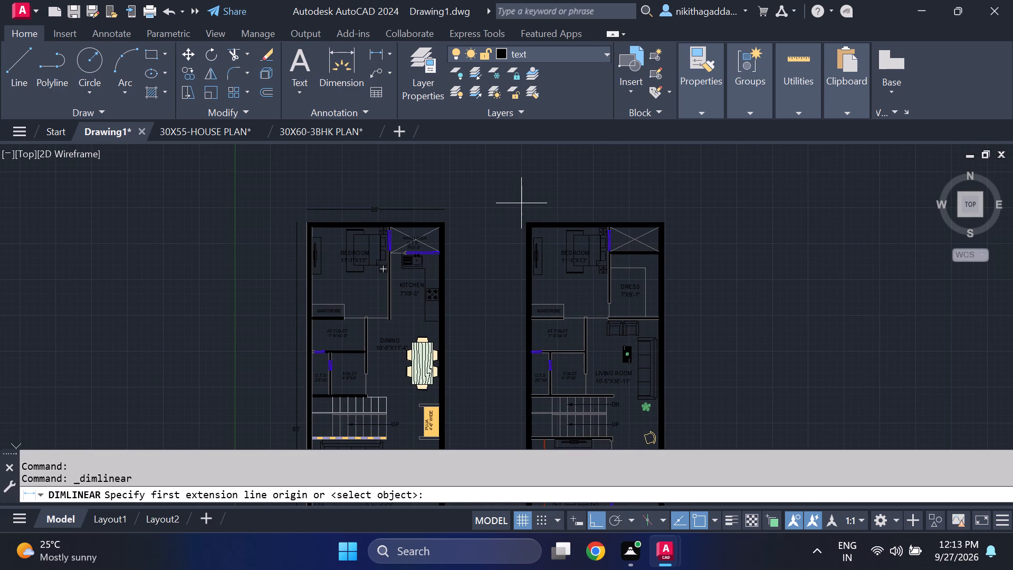
scroll(521, 205, "up", 2)
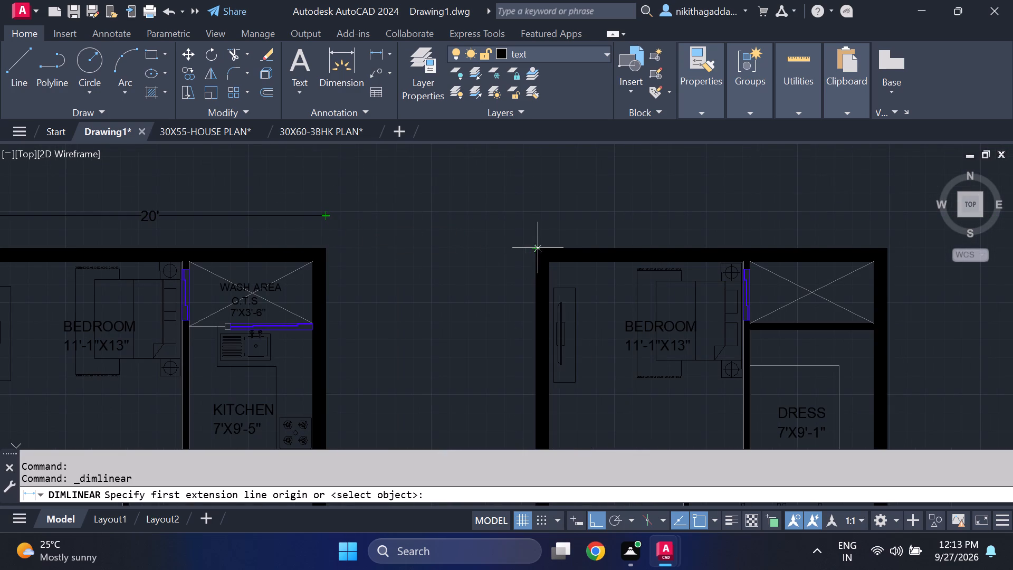
left_click(534, 216)
middle_click_drag(847, 207, 697, 202)
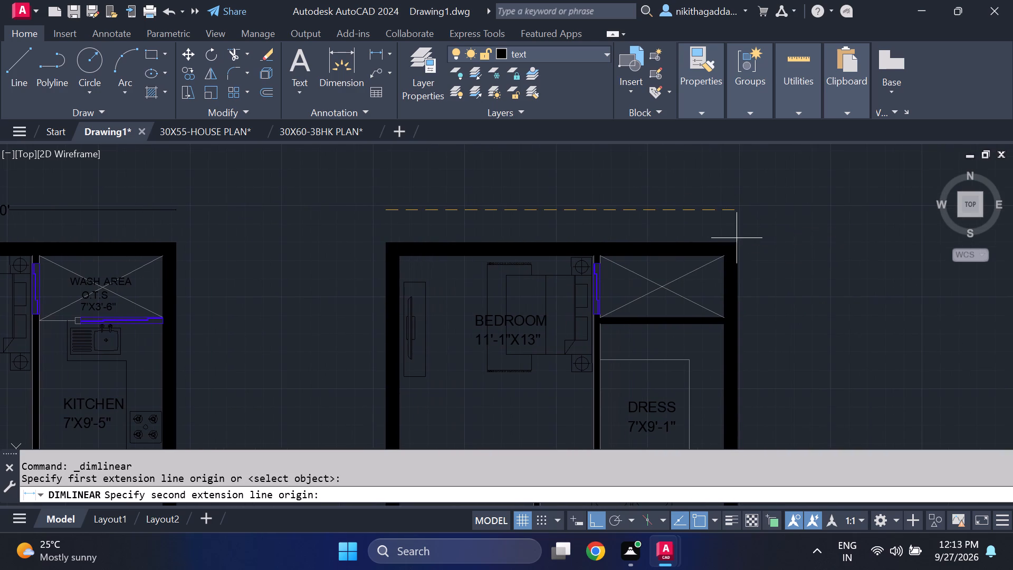
left_click(736, 210)
left_click(736, 210)
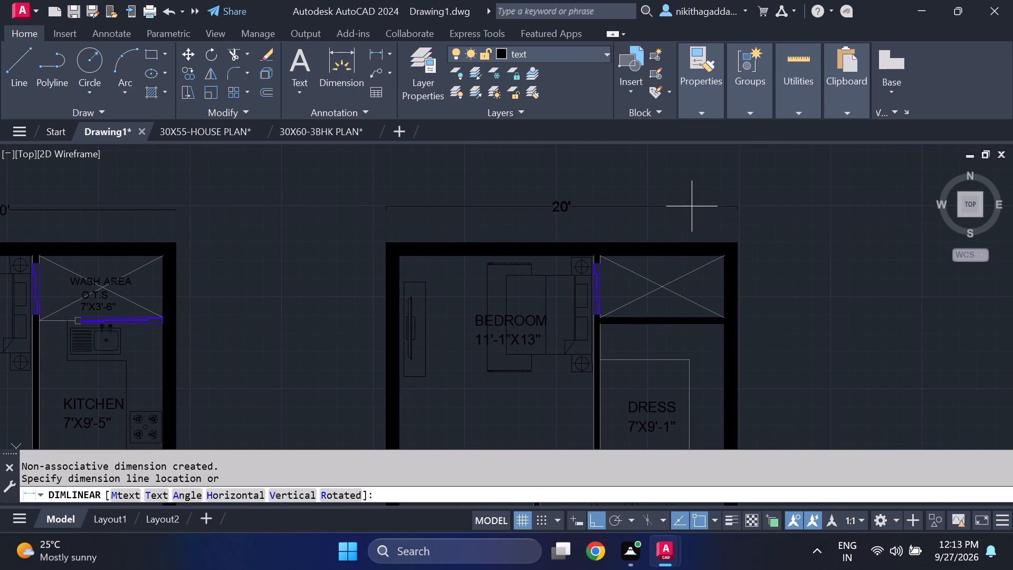
scroll(686, 211, "up", 2)
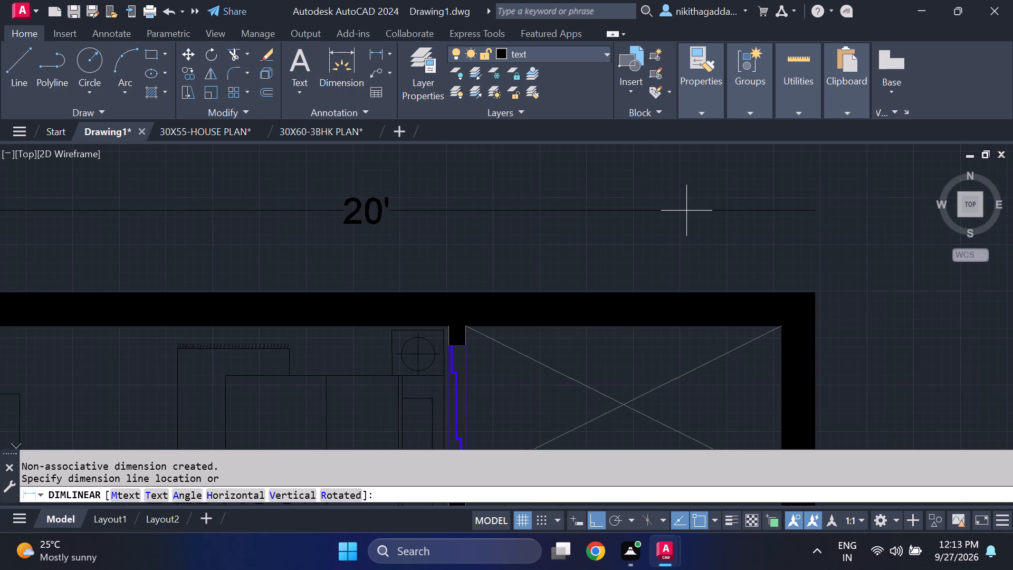
middle_click_drag(686, 211, 847, 211)
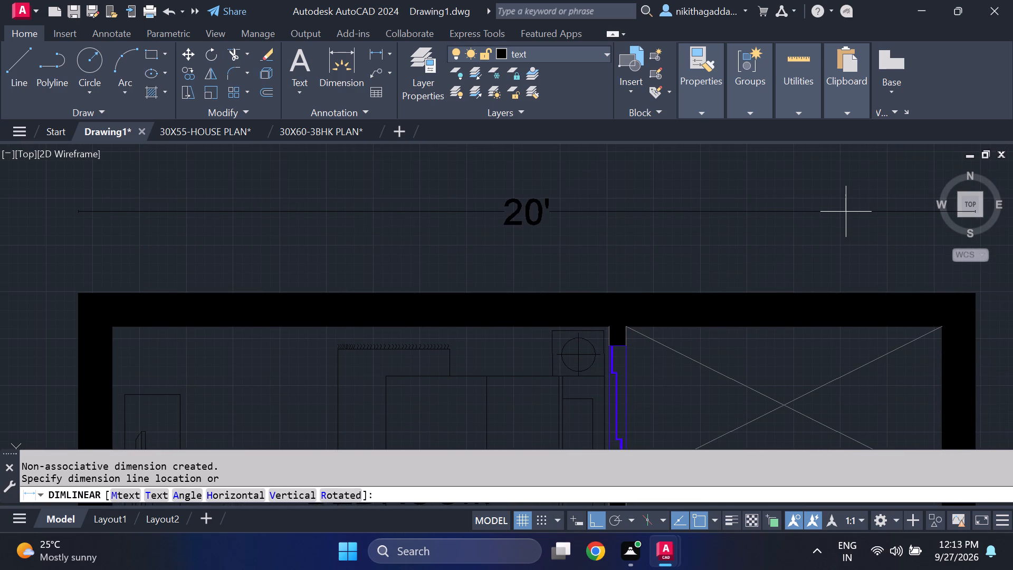
left_click(846, 212)
Add a vertical linear dimension for the second plan's overall length, just outside the outer wall on the bedroom side.
scroll(776, 200, "down", 3)
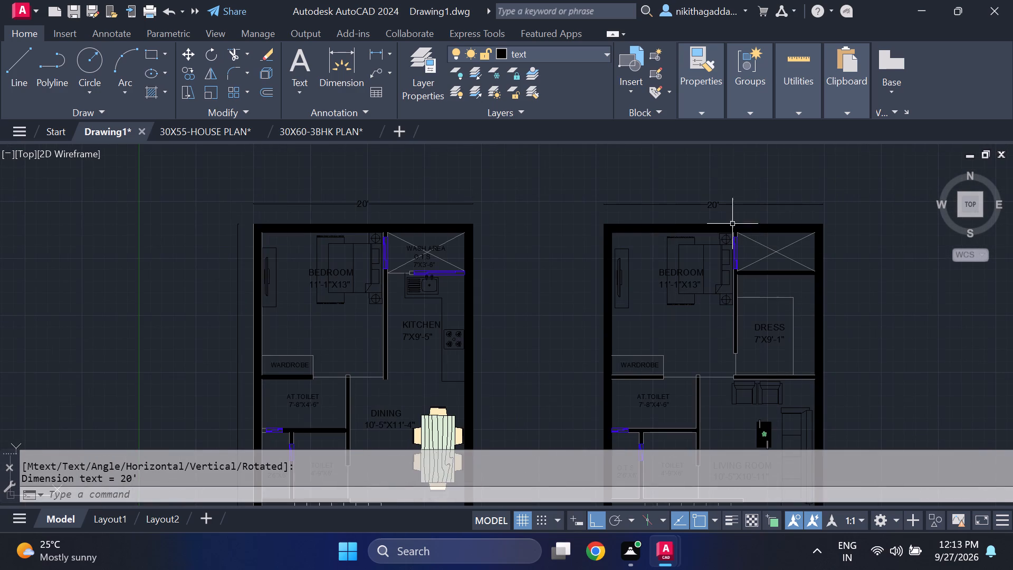
left_click(376, 50)
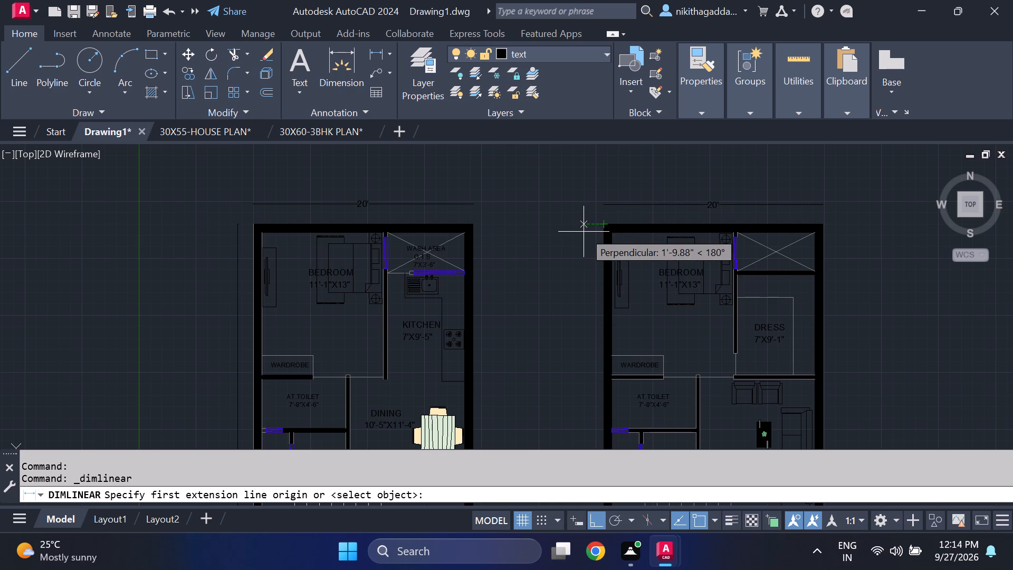
left_click(586, 229)
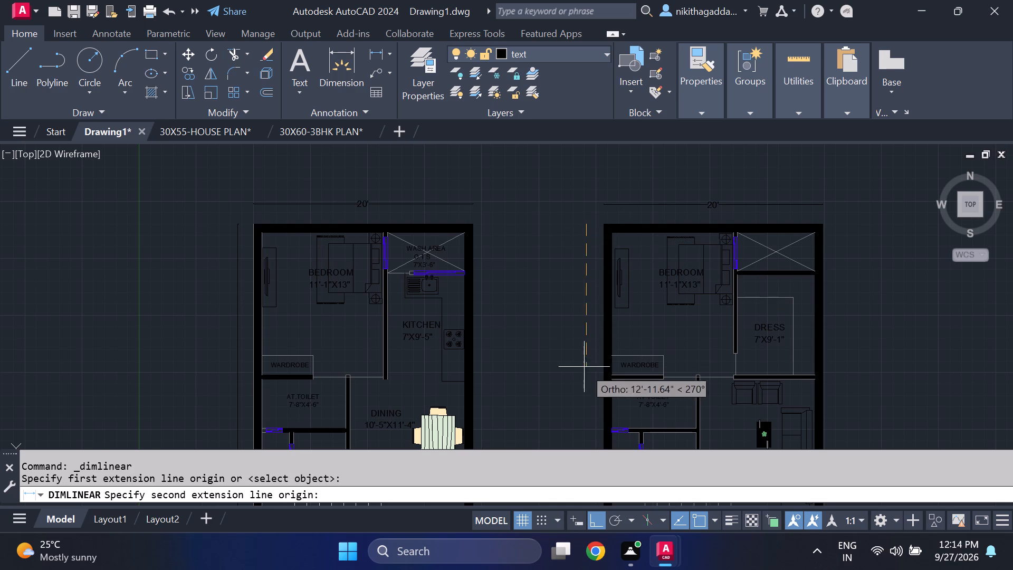
middle_click_drag(579, 369, 520, 151)
scroll(564, 345, "down", 1)
middle_click_drag(545, 416, 507, 281)
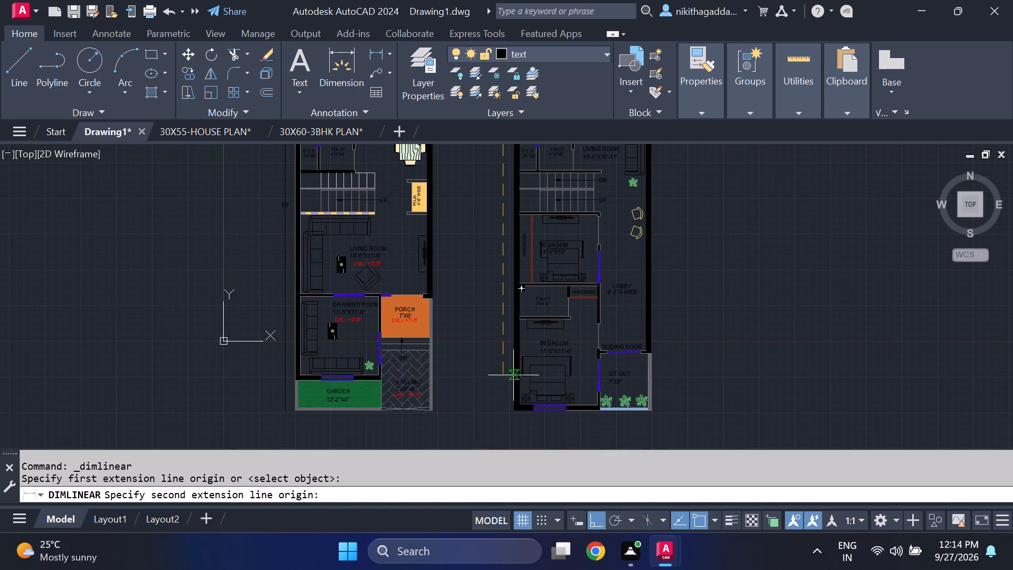
scroll(504, 420, "up", 2)
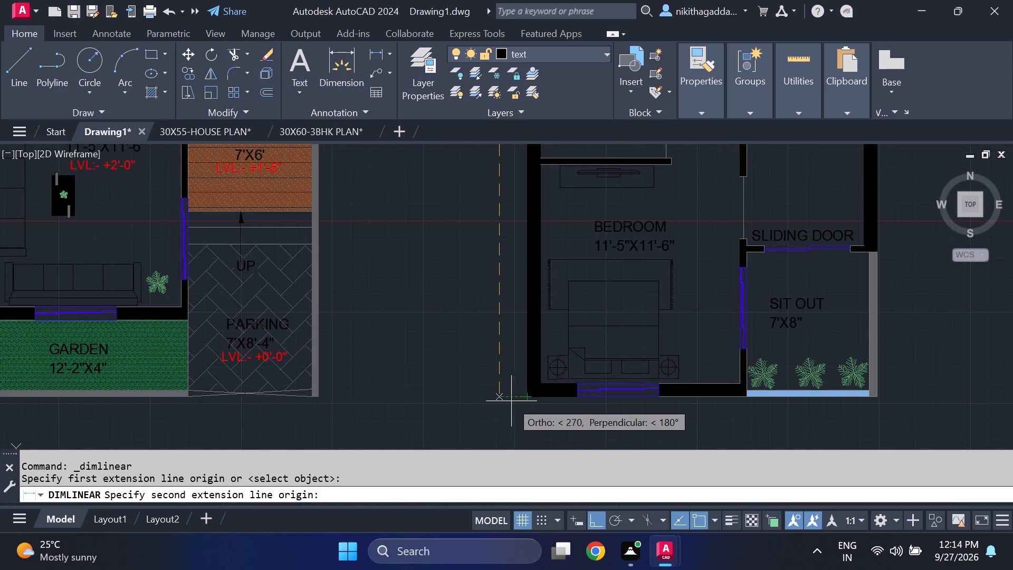
left_click(501, 398)
left_click(501, 397)
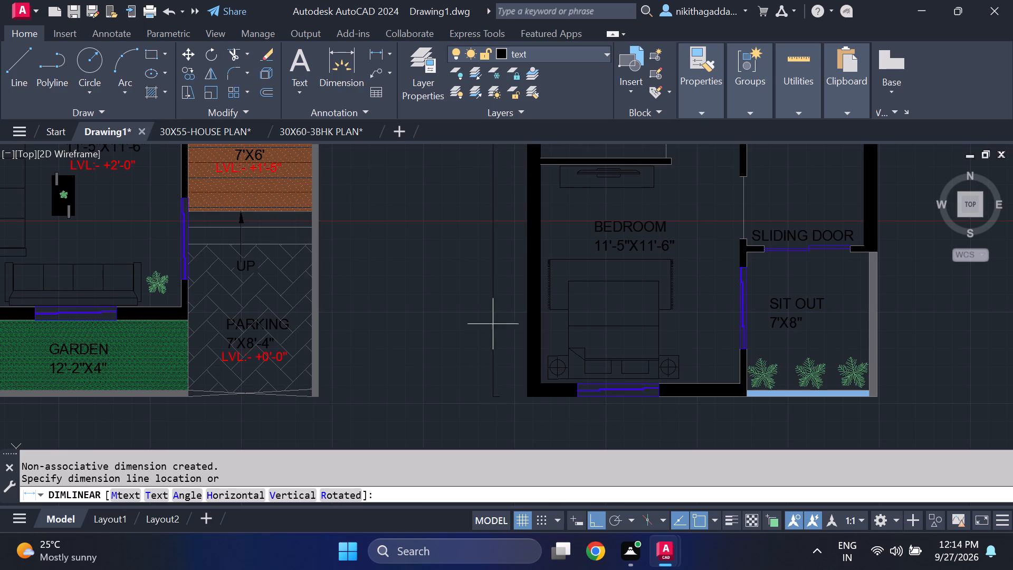
scroll(509, 403, "up", 5)
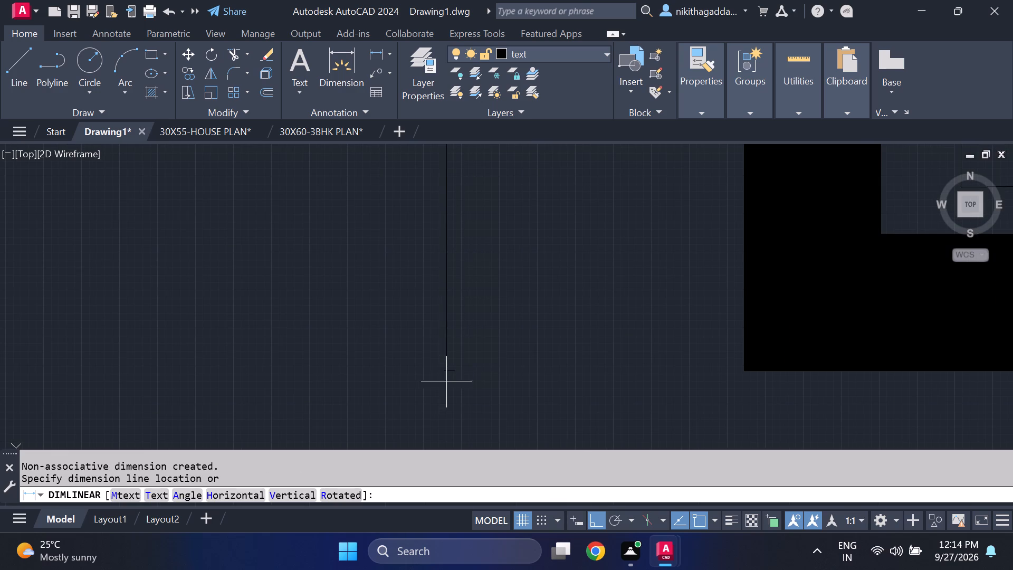
left_click(455, 371)
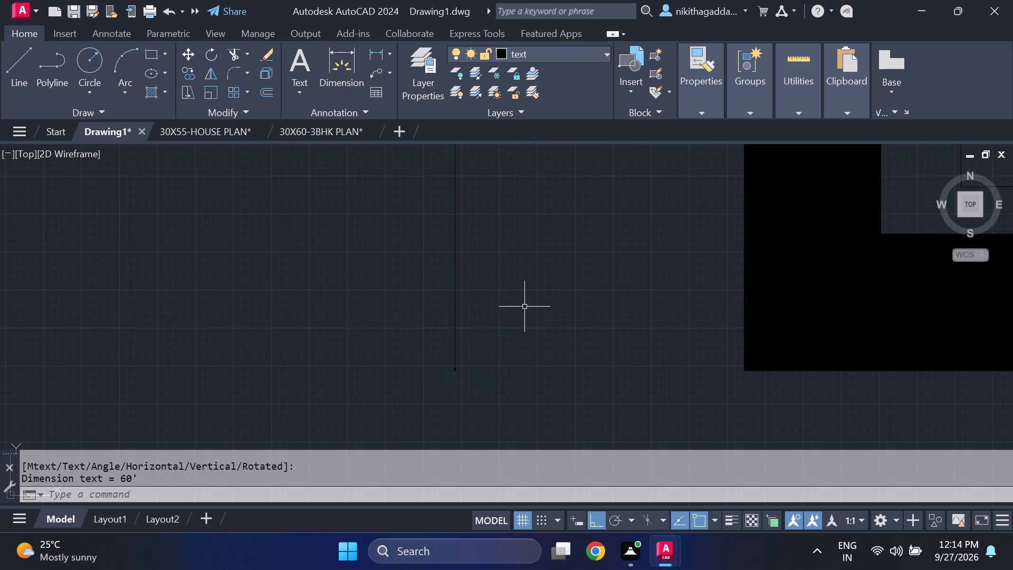
Draw a short horizontal leader line outward from the second plan's outer wall, near the pipe symbol in the toilet corner.
scroll(526, 308, "down", 8)
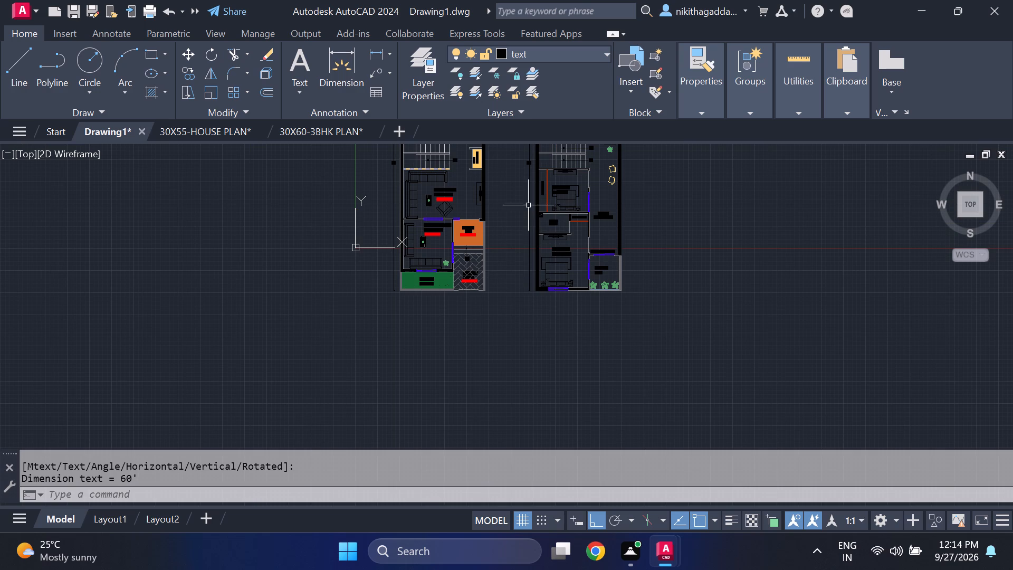
middle_click_drag(522, 313, 515, 364)
scroll(544, 199, "up", 2)
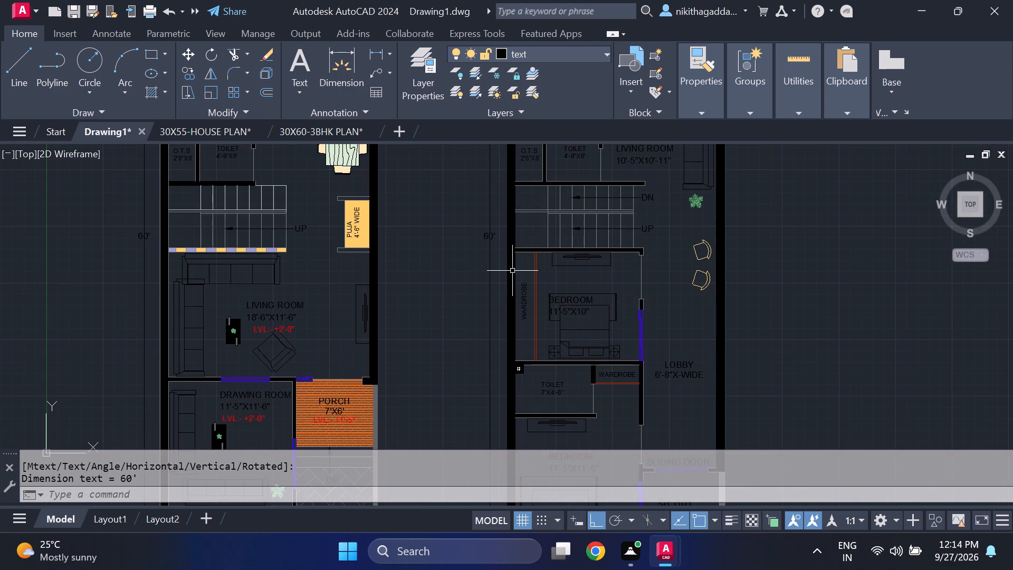
middle_click_drag(498, 253, 509, 297)
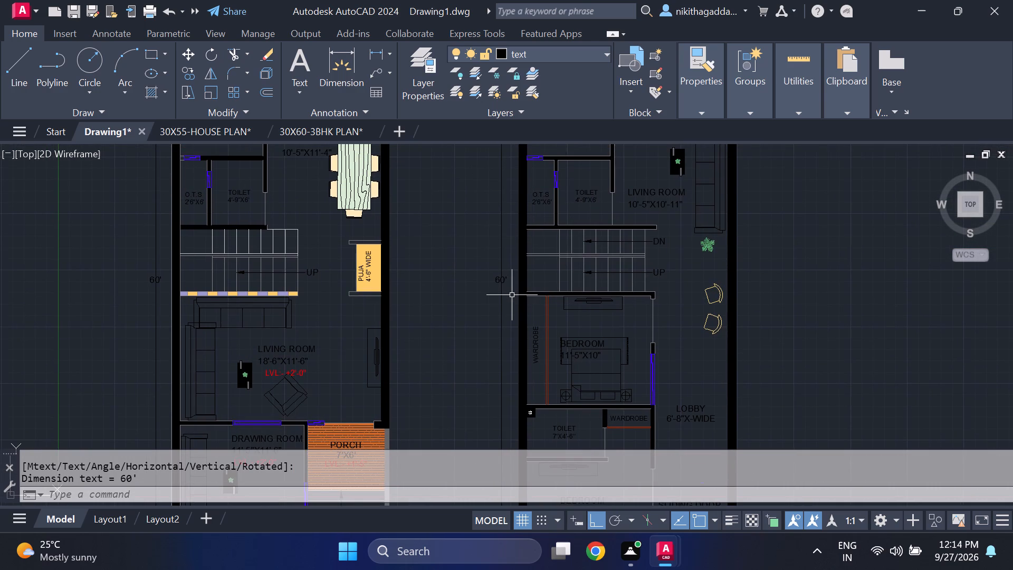
middle_click_drag(507, 302, 514, 252)
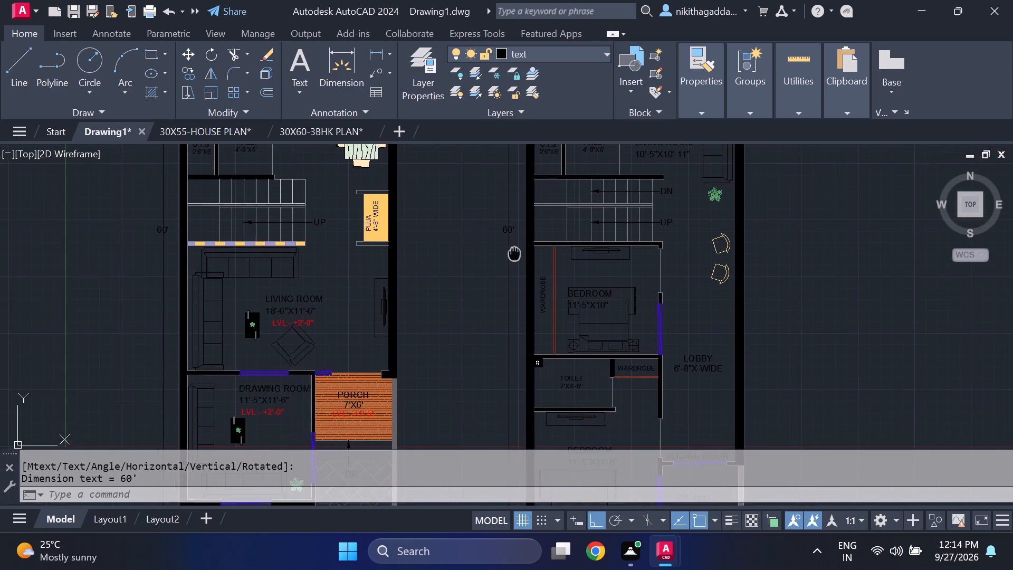
middle_click_drag(514, 252, 499, 208)
middle_click_drag(655, 393, 628, 277)
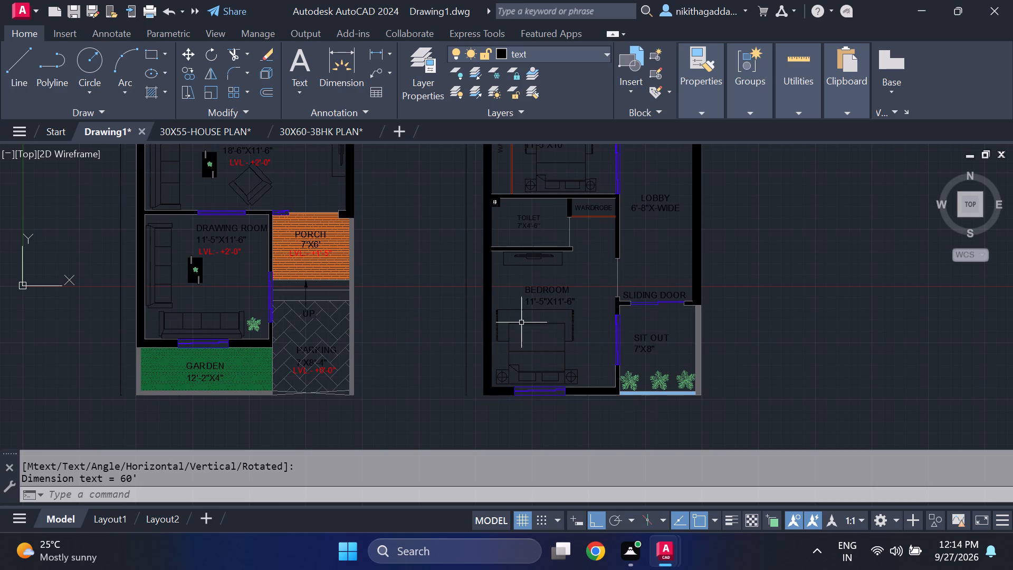
key("l")
key("Return")
scroll(508, 171, "up", 2)
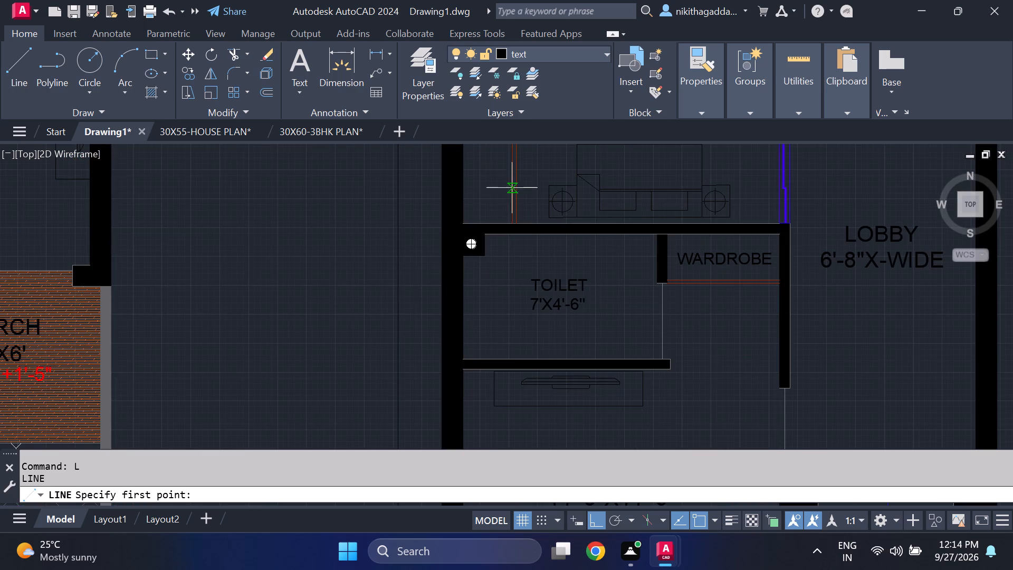
middle_click_drag(407, 320, 418, 283)
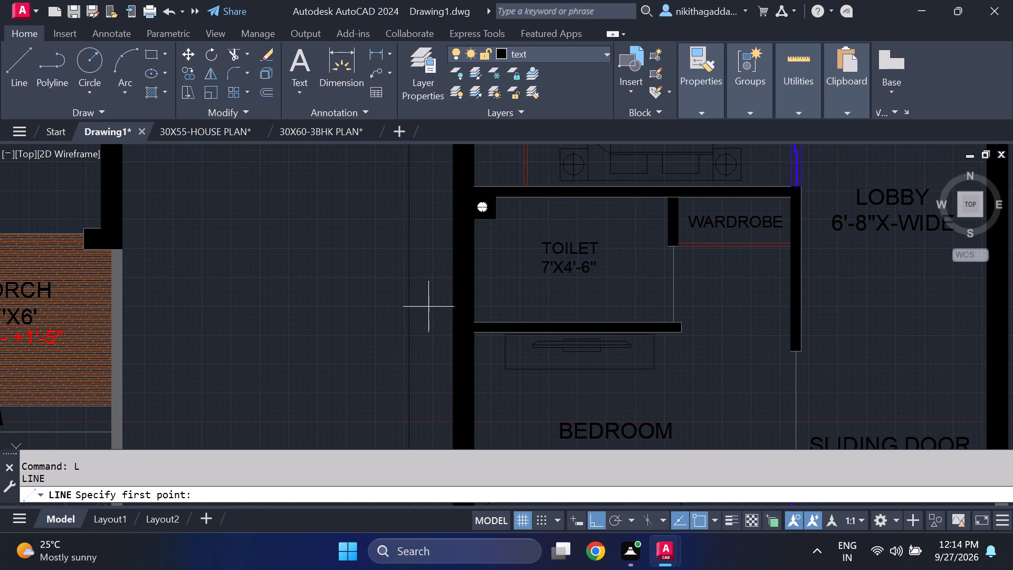
middle_click_drag(433, 282, 433, 368)
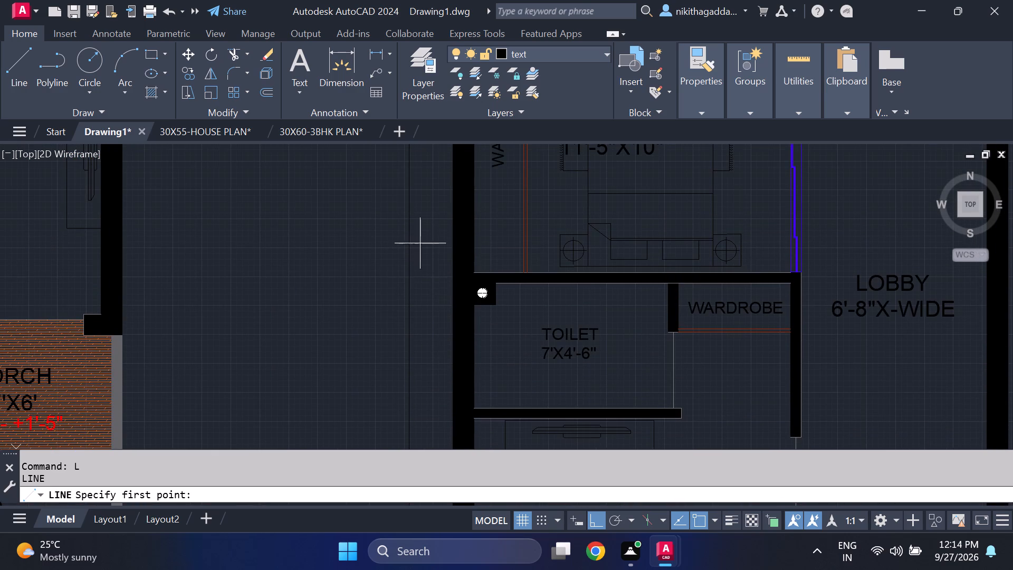
middle_click_drag(419, 287, 423, 328)
left_click(445, 304)
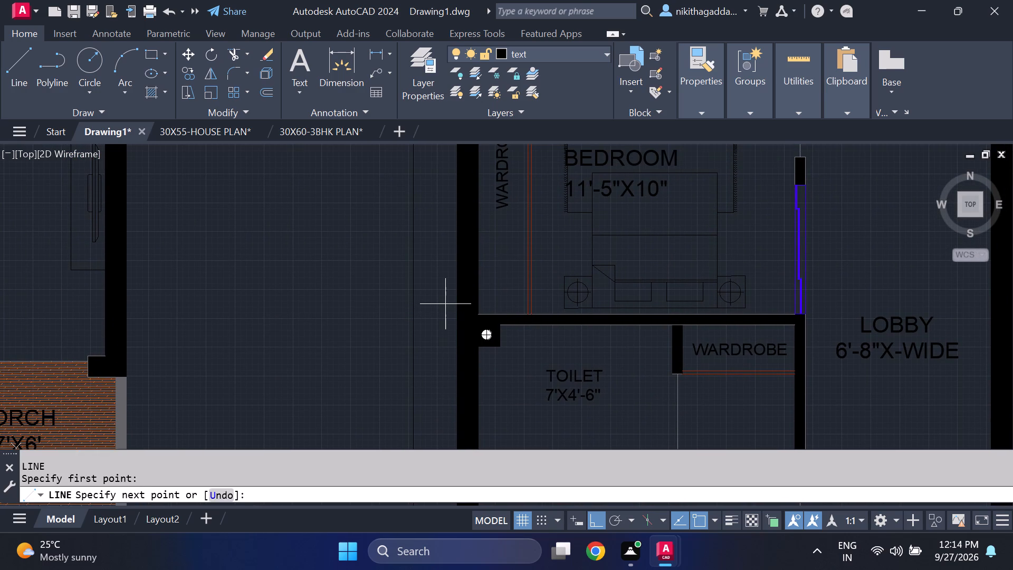
left_click(458, 305)
key("Escape")
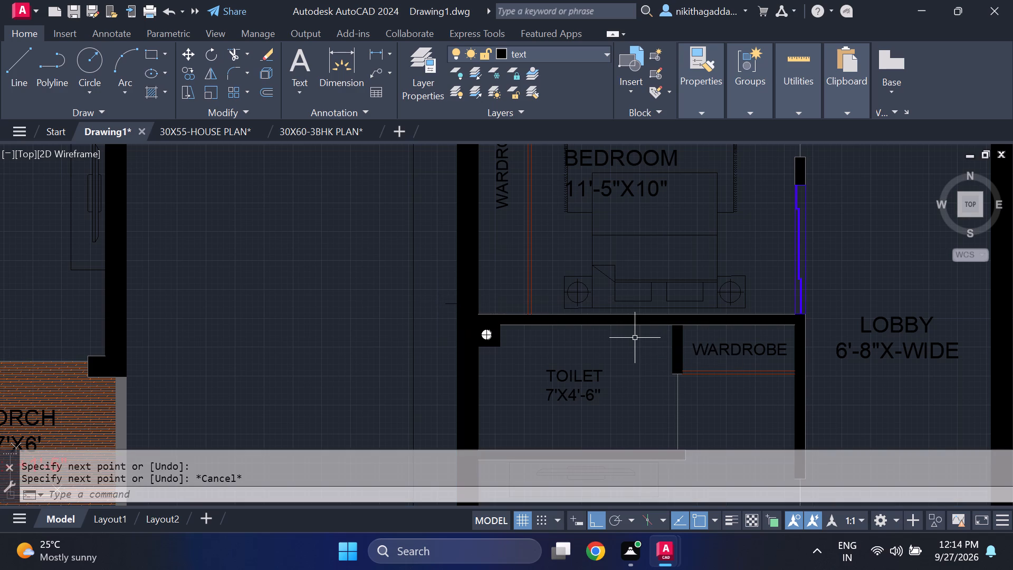
Add single-line text PIPE, about 2.74" high with 0 rotation, outside the outer wall near the short leader line.
type("DT")
key("Return")
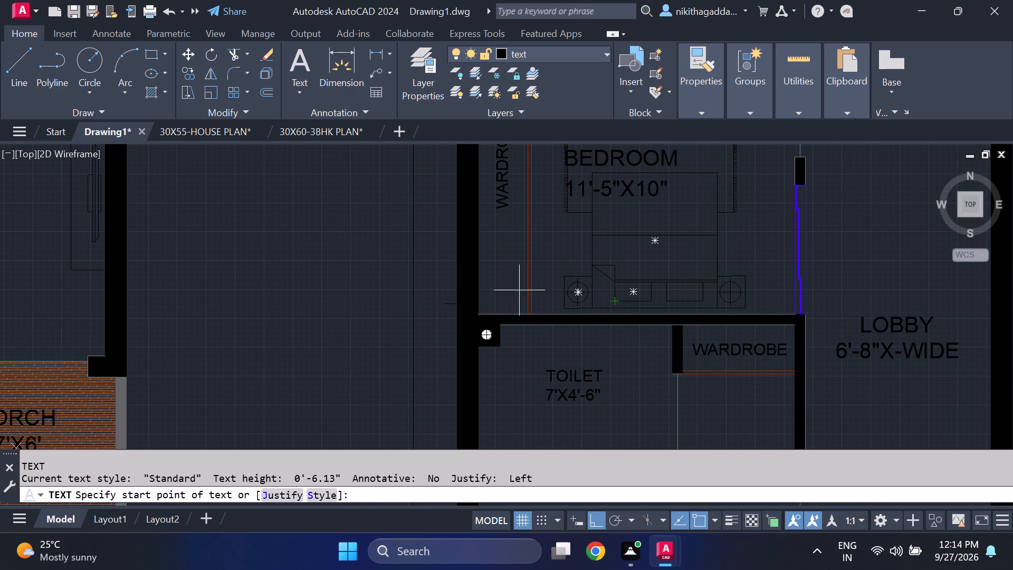
scroll(464, 301, "up", 3)
left_click(361, 264)
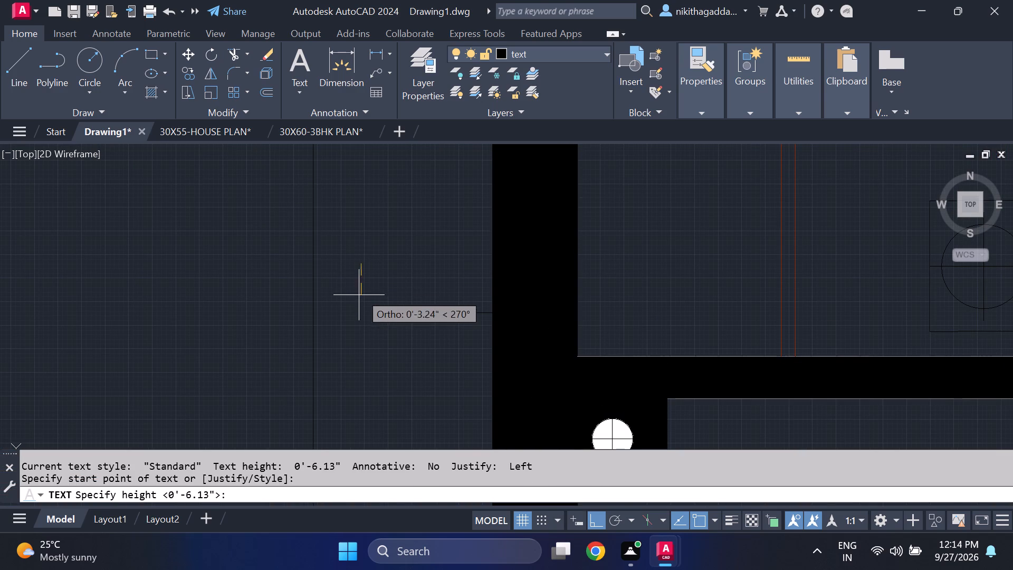
left_click(361, 290)
key("0")
key("Return")
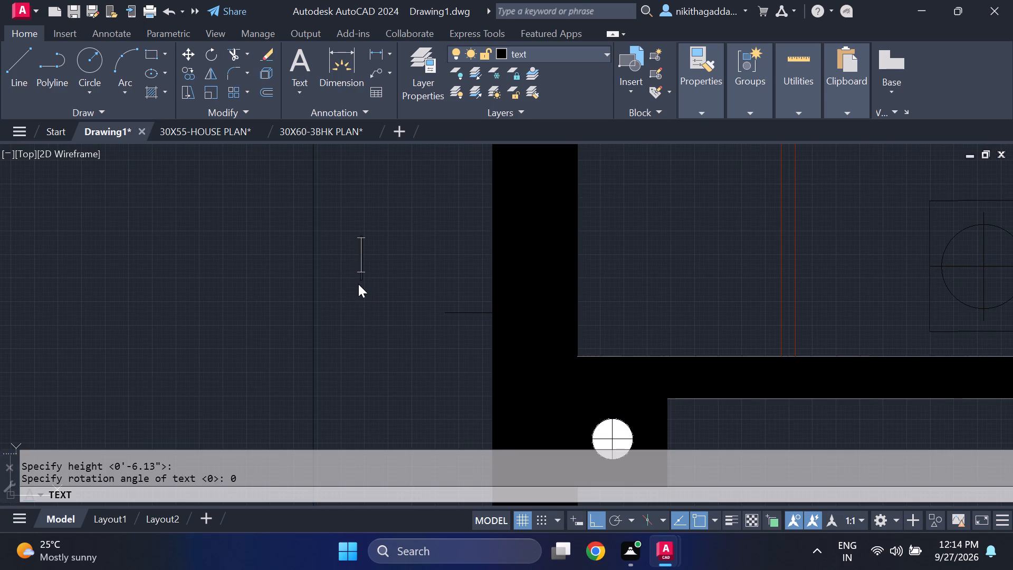
type("PIPE")
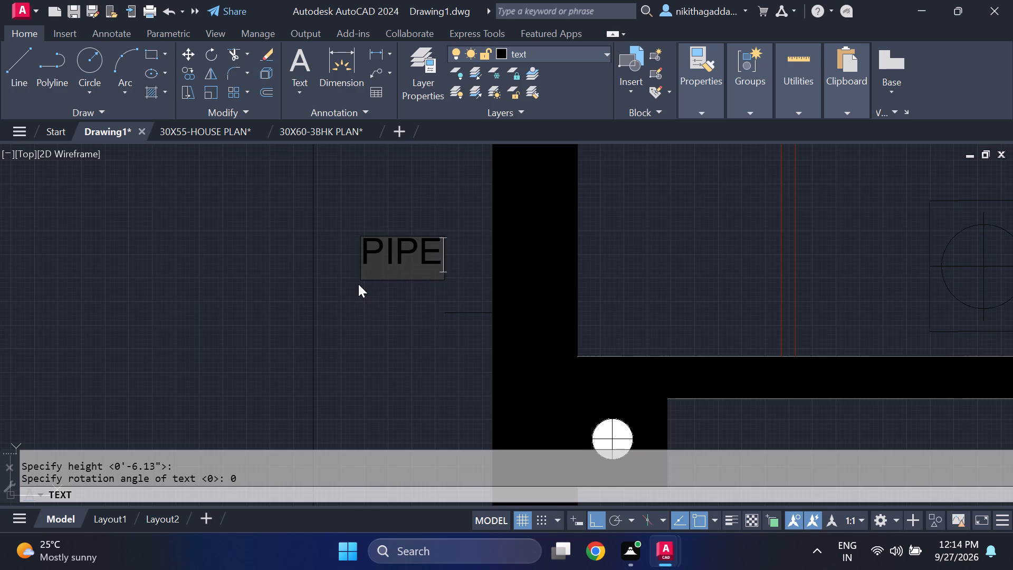
key("space")
key("space")
key("Return")
key("Return")
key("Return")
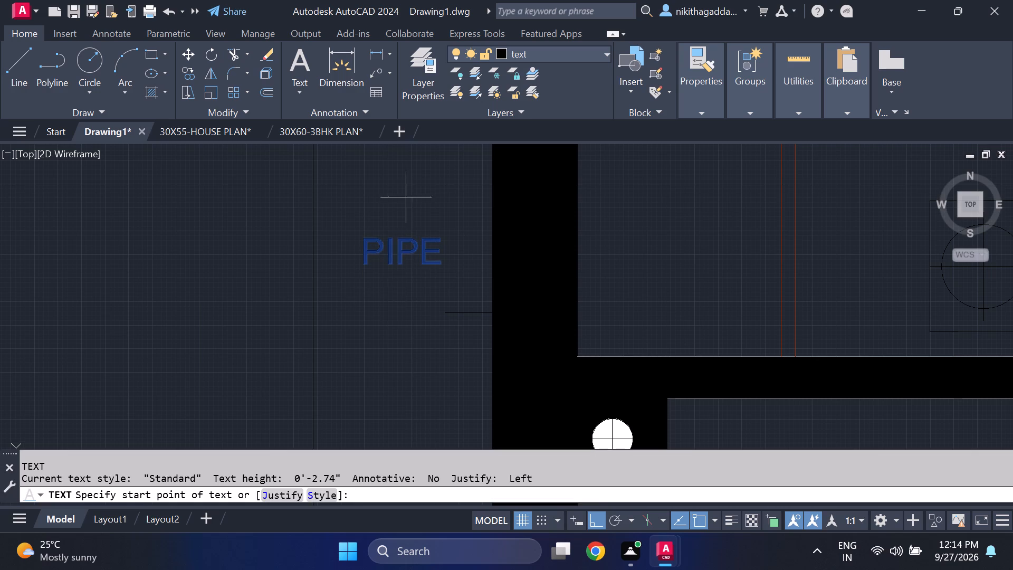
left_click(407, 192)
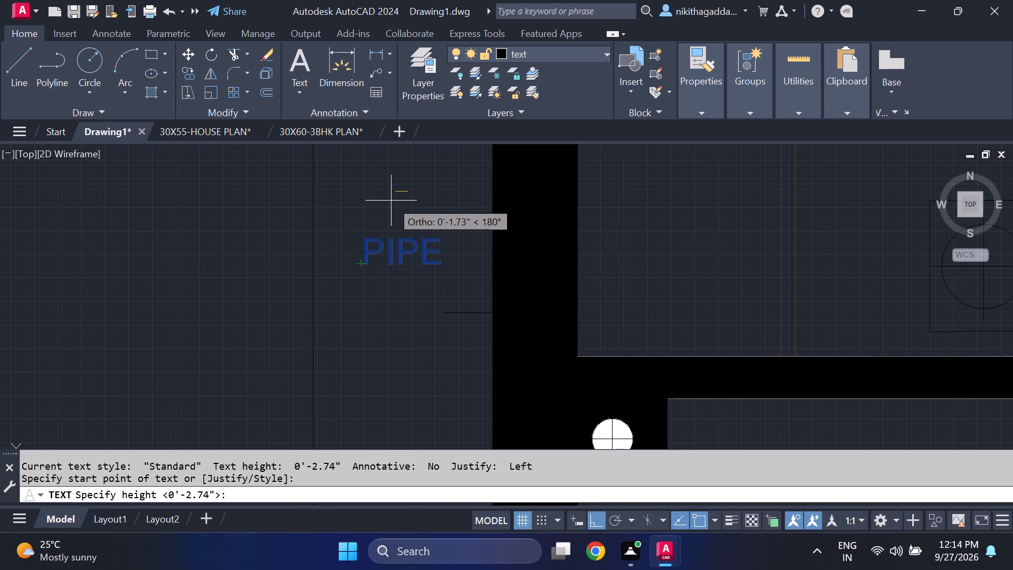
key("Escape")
Copy the PIPE text straight down so the duplicate sits just below it, beside the short leader line.
left_click_drag(444, 216, 434, 230)
left_click(366, 287)
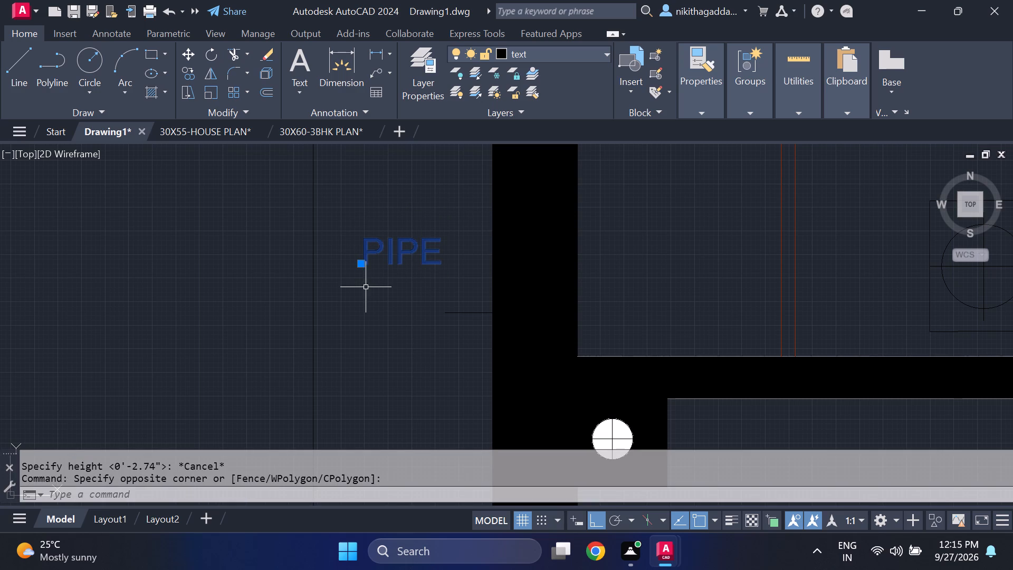
type("CO")
key("Return")
left_click(353, 263)
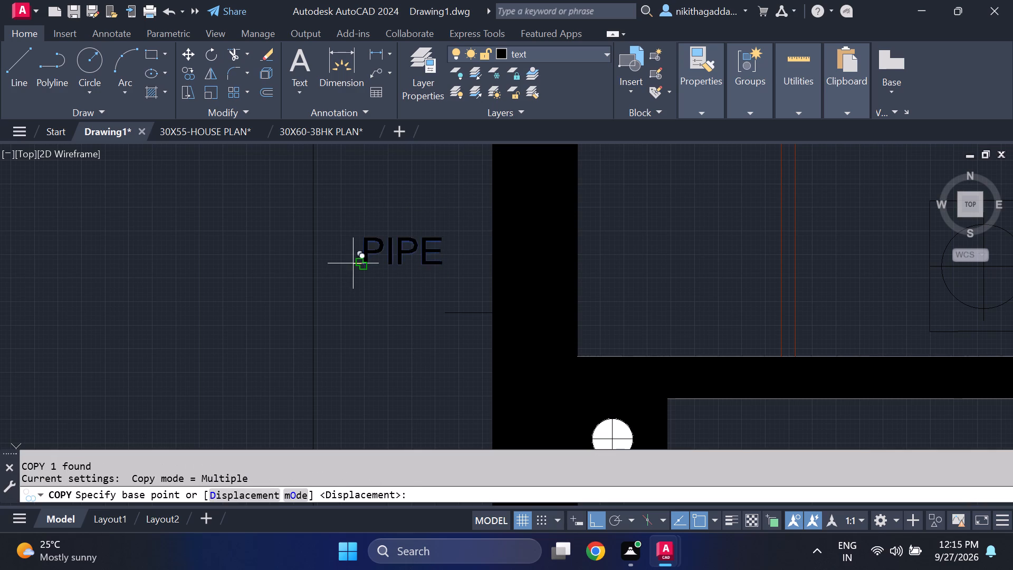
left_click(341, 312)
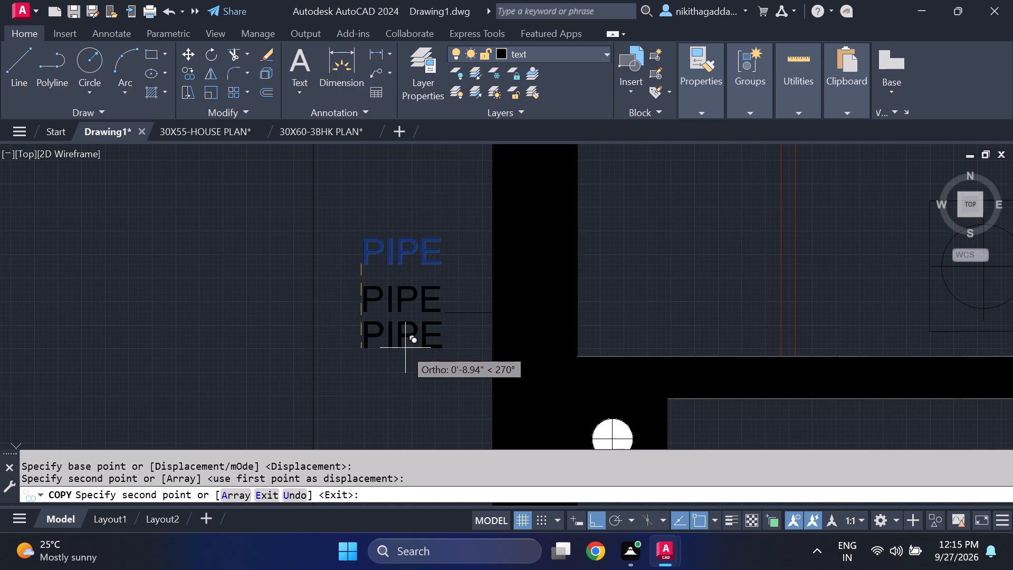
key("Escape")
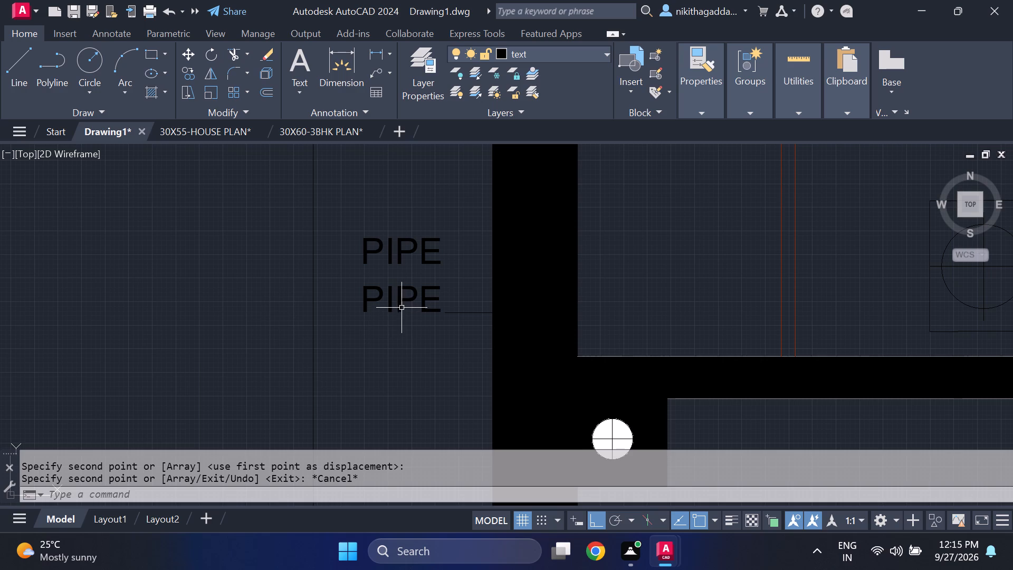
Change the lower copy of the PIPE text to read VENT.
double_click(395, 301)
double_click(386, 302)
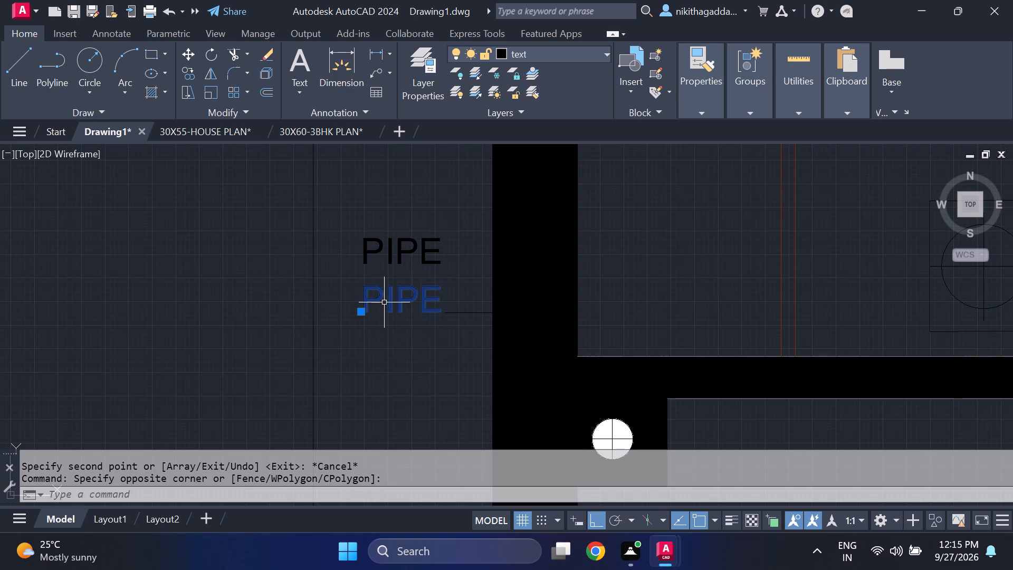
double_click(387, 296)
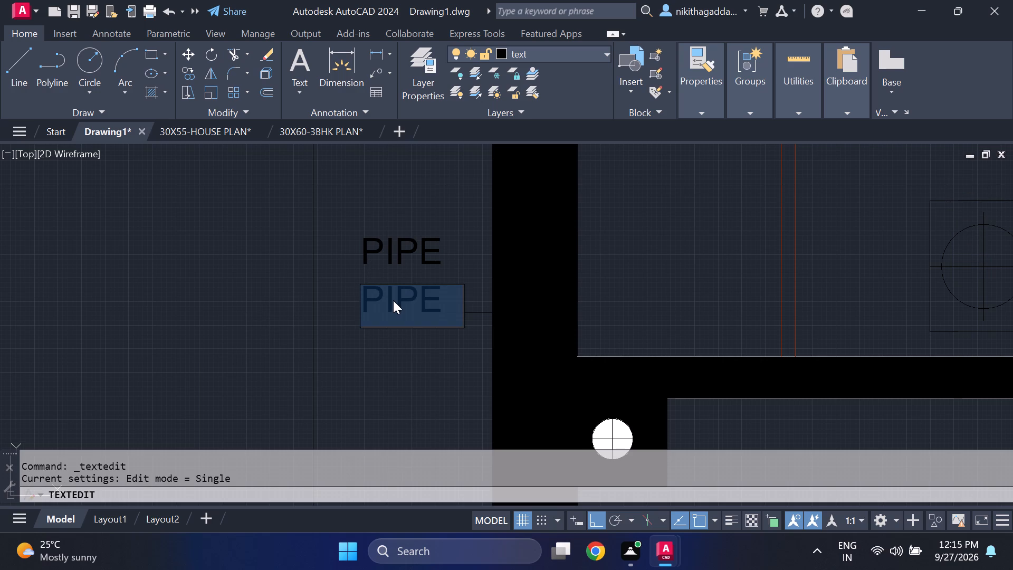
key("Delete")
type("VENT")
key("Return")
key("Return")
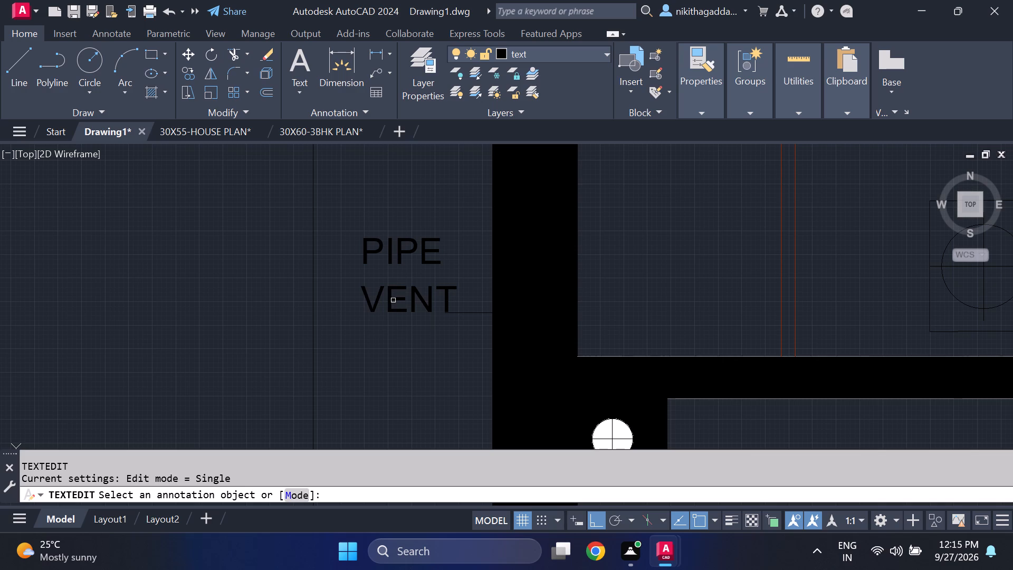
key("Escape")
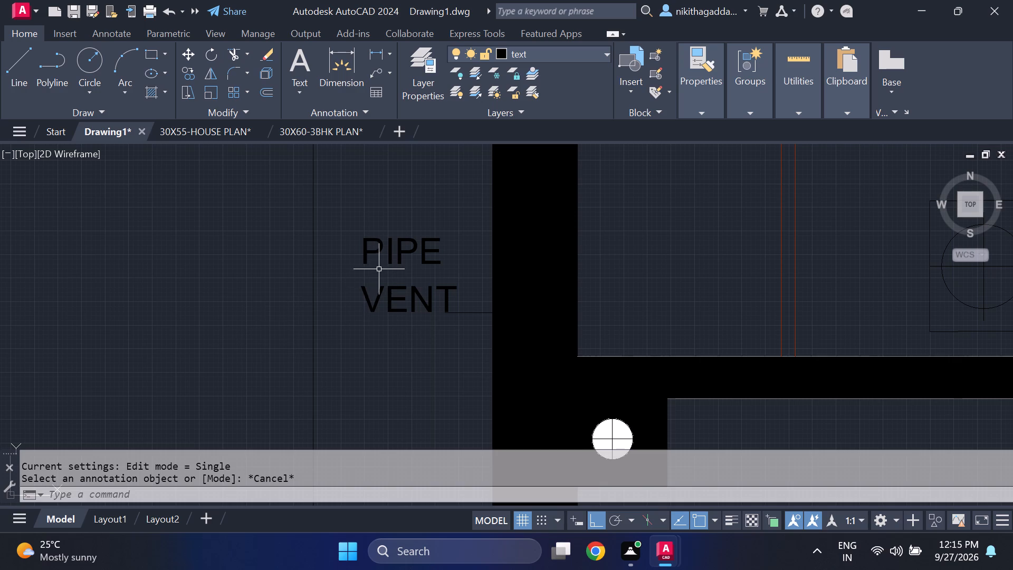
Add a vertical linear dimension in the first plan's dining area, from the staircase's upper edge to the bedroom opening line.
scroll(416, 276, "down", 5)
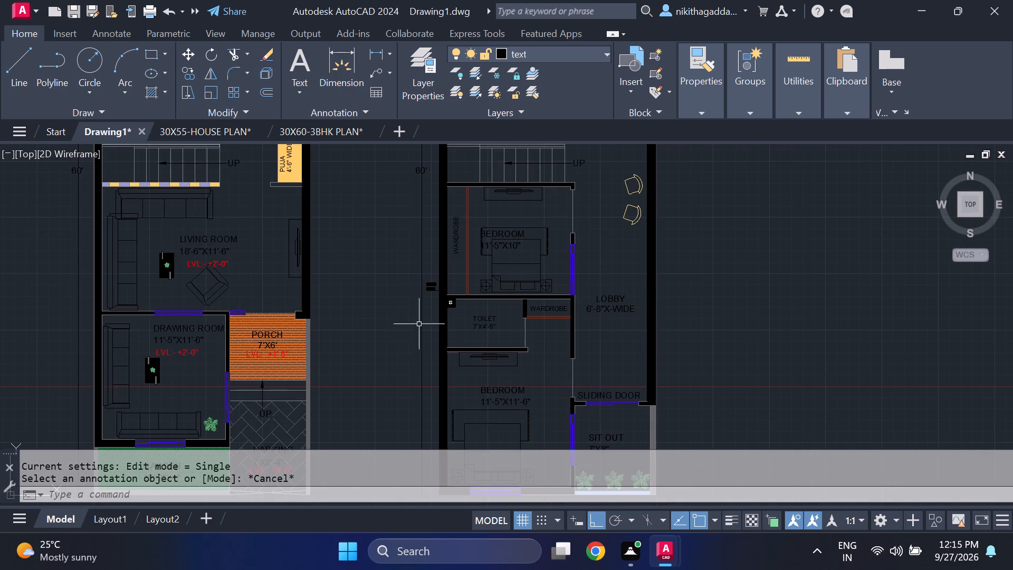
scroll(425, 308, "up", 2)
scroll(427, 305, "down", 4)
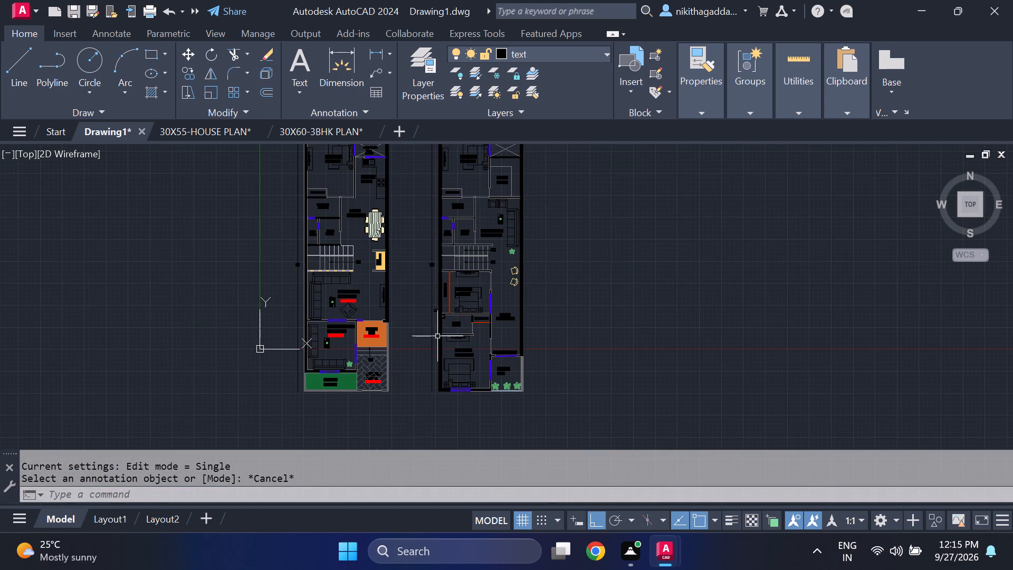
scroll(435, 323, "up", 3)
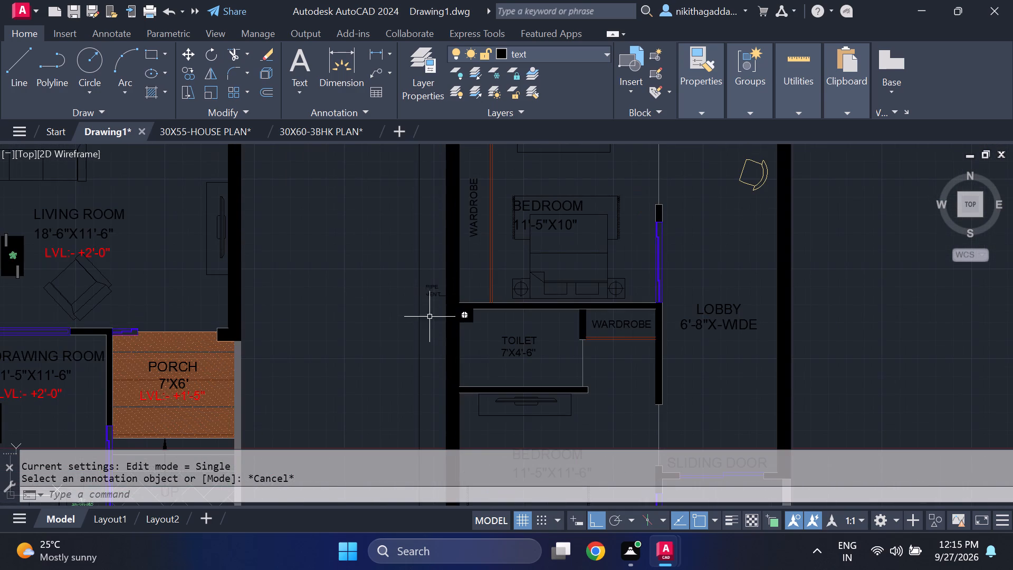
middle_click_drag(438, 350, 501, 310)
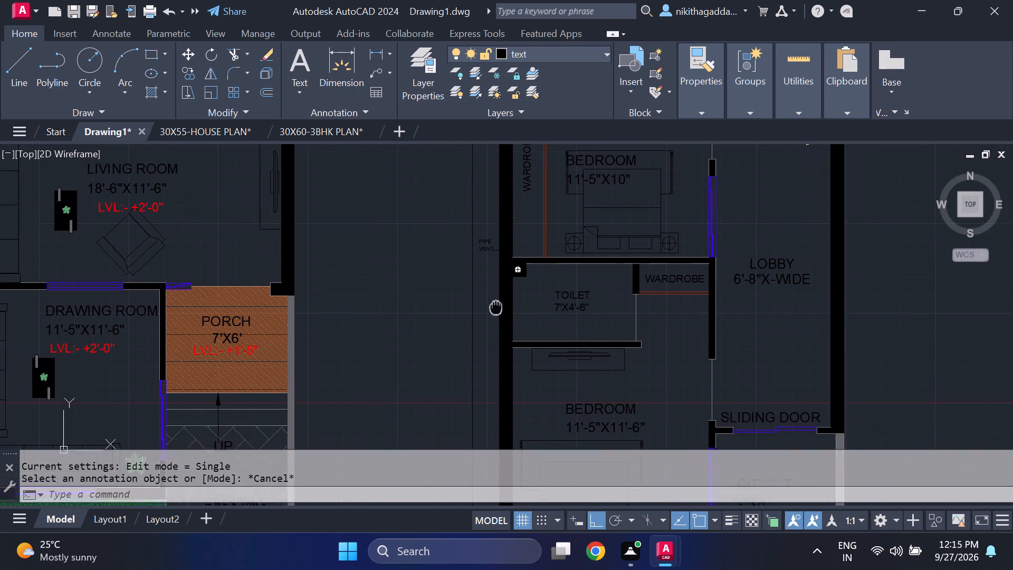
middle_click_drag(501, 310, 508, 314)
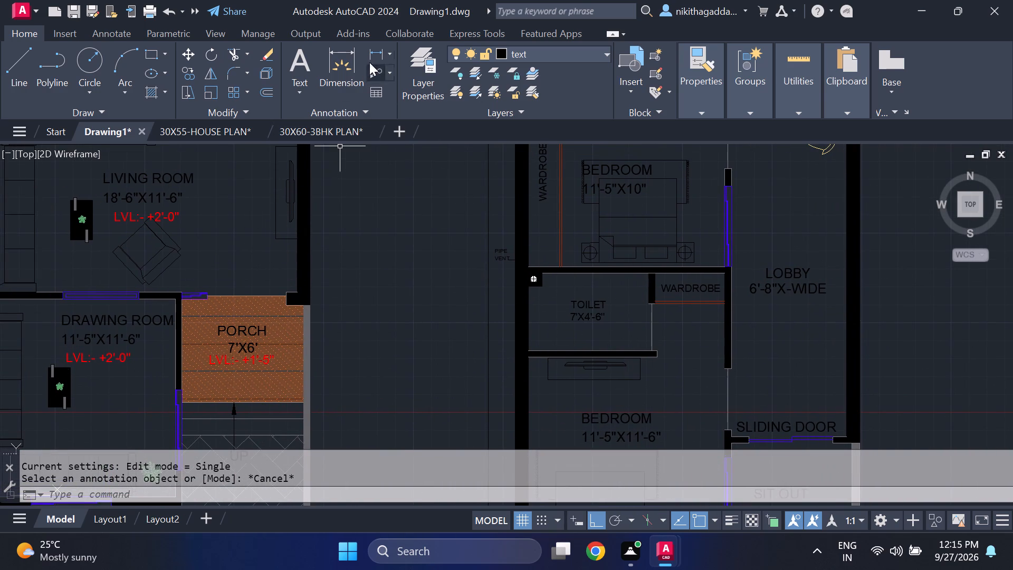
left_click(372, 54)
middle_click_drag(222, 282, 278, 468)
scroll(270, 315, "down", 2)
middle_click_drag(261, 287, 290, 390)
middle_click_drag(272, 292, 311, 353)
scroll(312, 339, "up", 1)
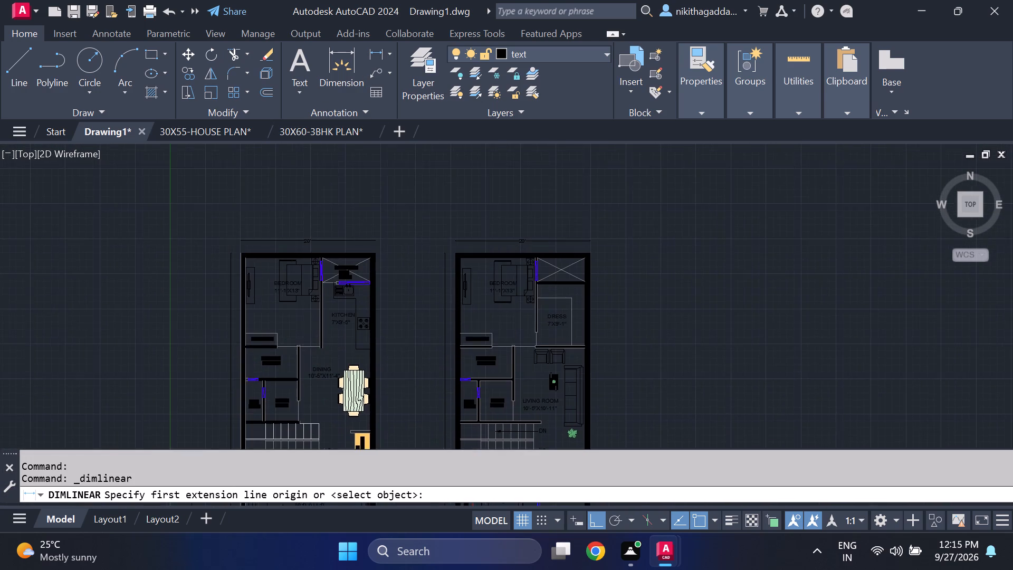
middle_click_drag(277, 397, 259, 271)
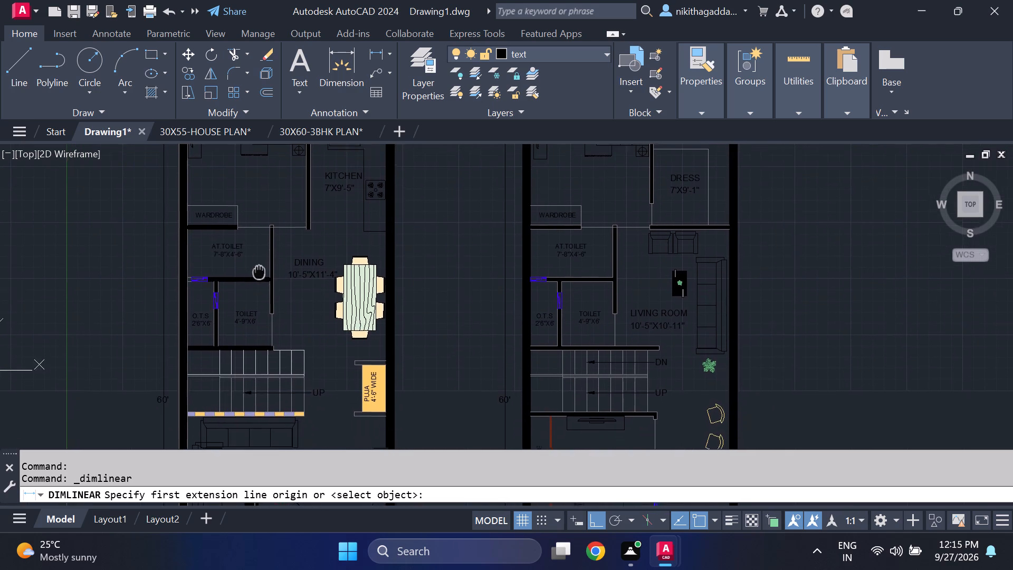
middle_click_drag(259, 271, 259, 271)
scroll(286, 328, "up", 2)
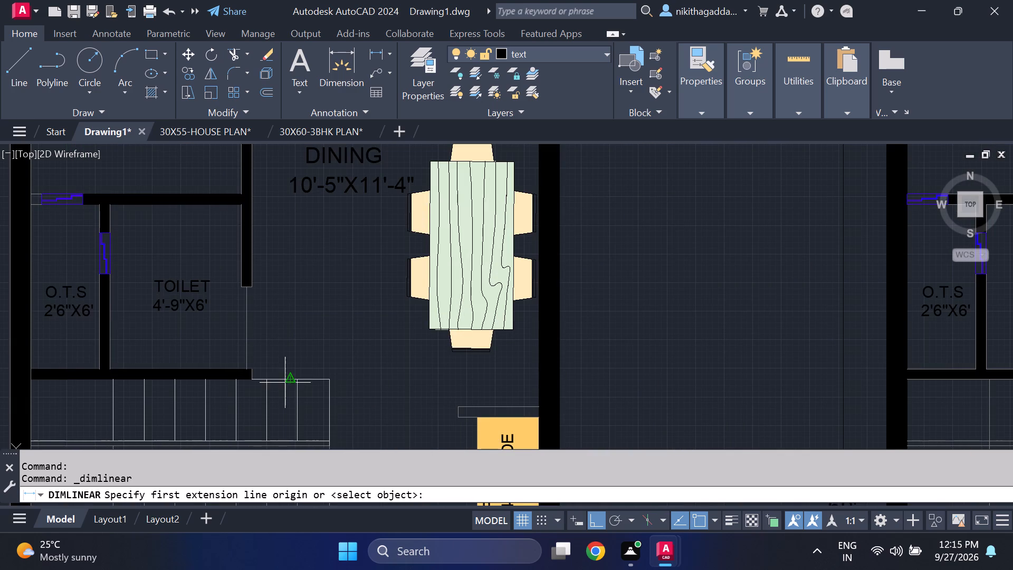
left_click(284, 384)
middle_click_drag(275, 203, 302, 356)
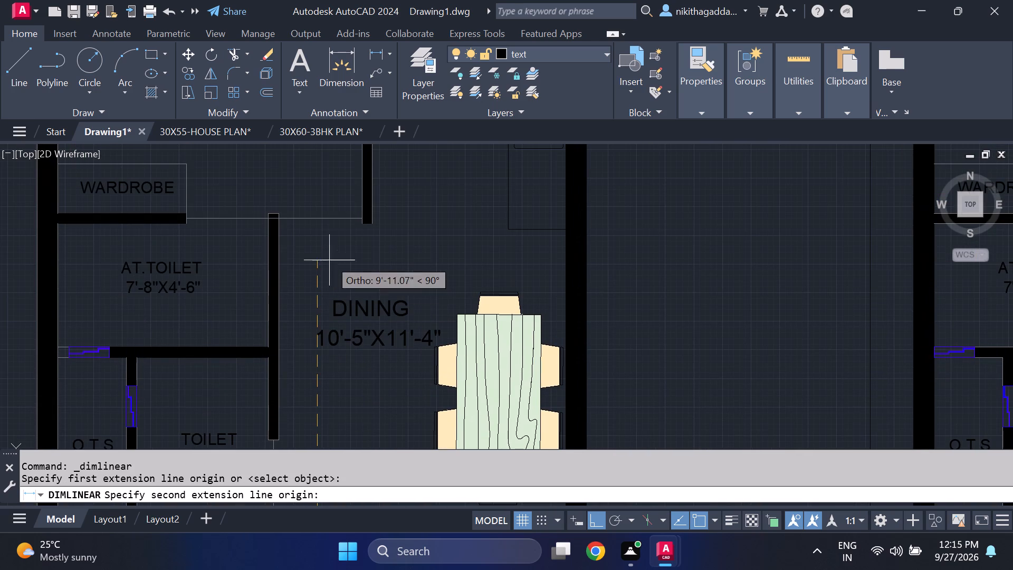
left_click(313, 221)
left_click(313, 221)
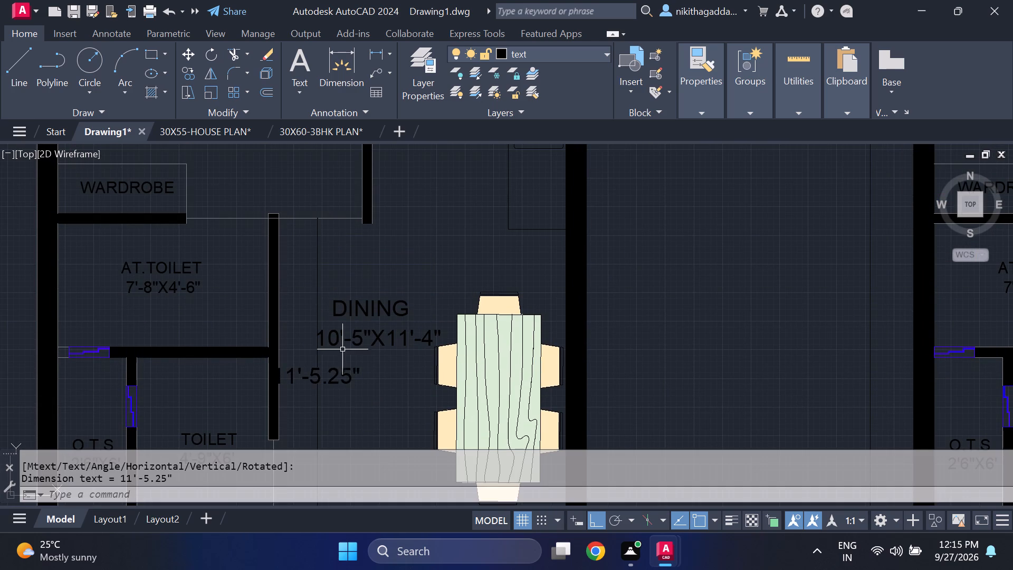
Override the new dining-area dimension text with 11'-4".
double_click(320, 381)
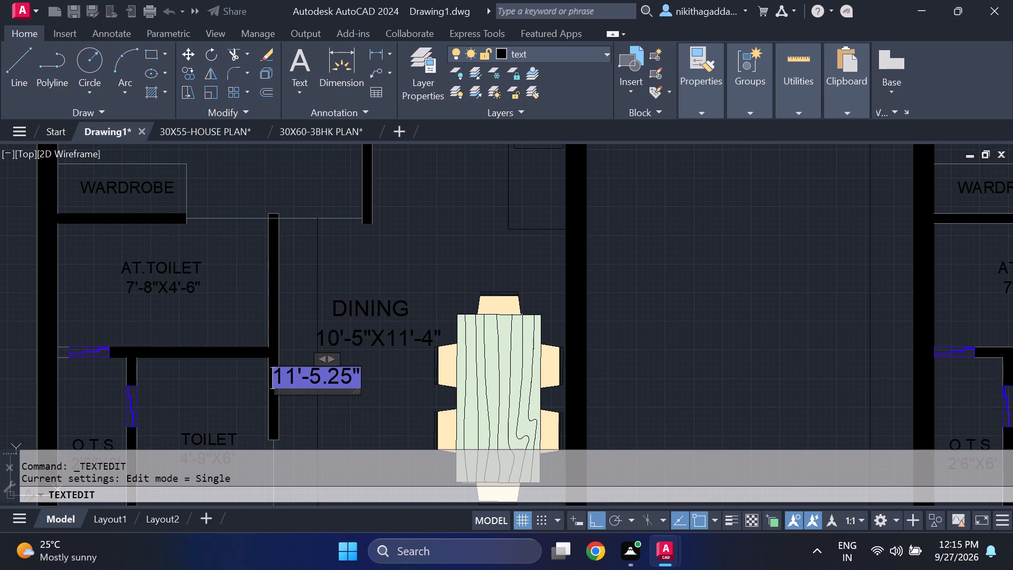
scroll(320, 381, "up", 2)
key("Delete")
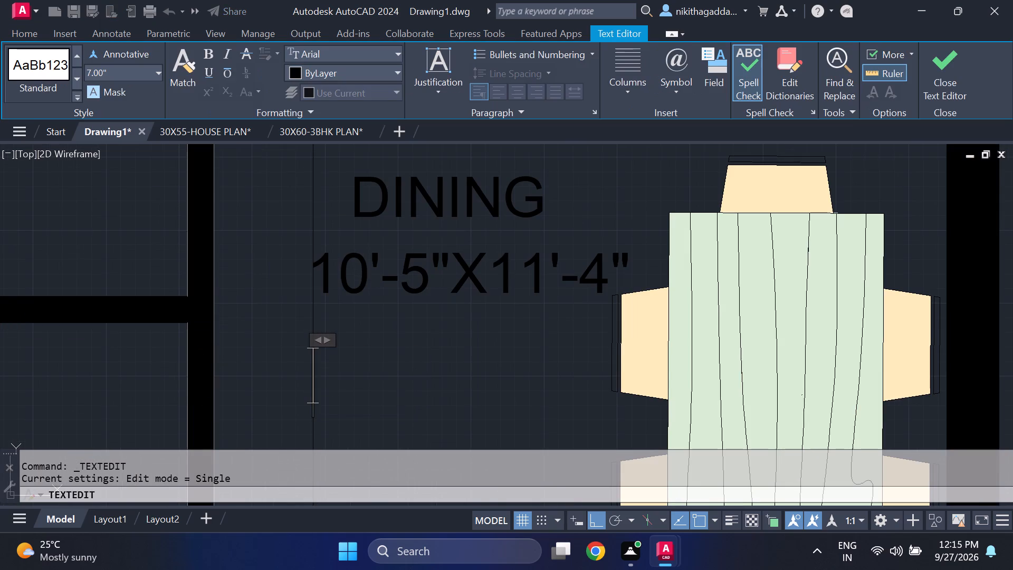
type("11")
key("apostrophe")
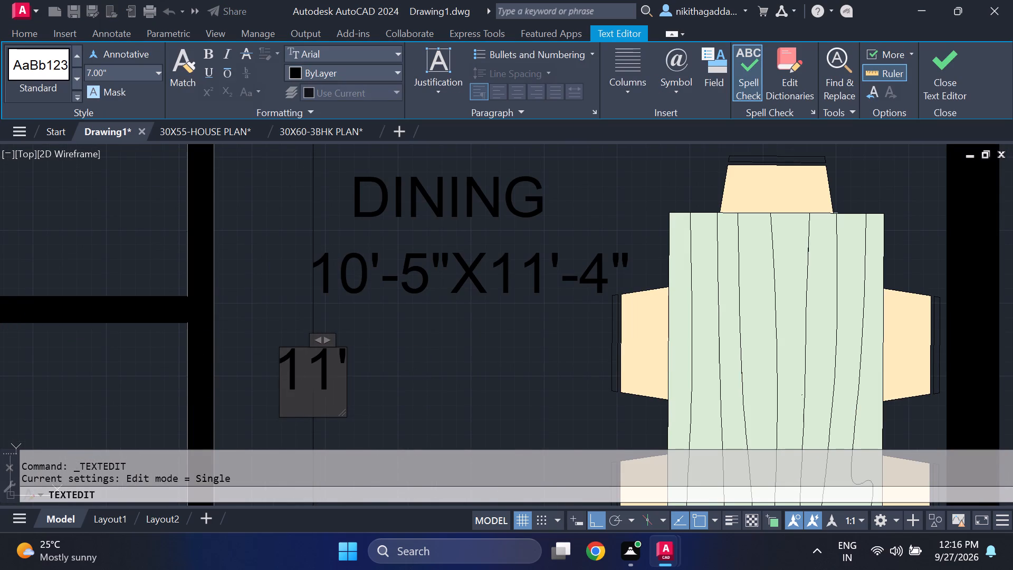
type("-4")
key("shift+quotedbl")
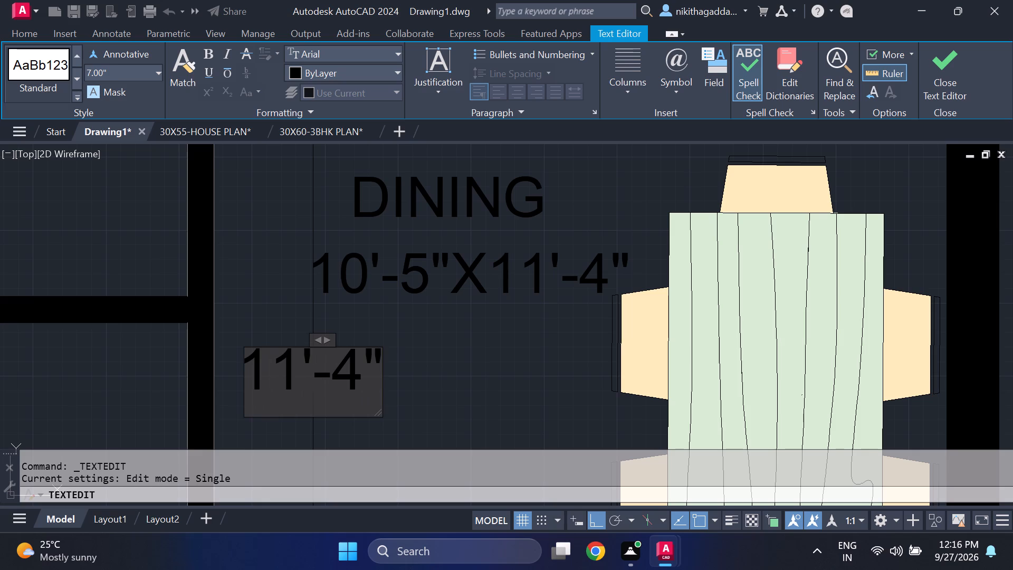
left_click(934, 67)
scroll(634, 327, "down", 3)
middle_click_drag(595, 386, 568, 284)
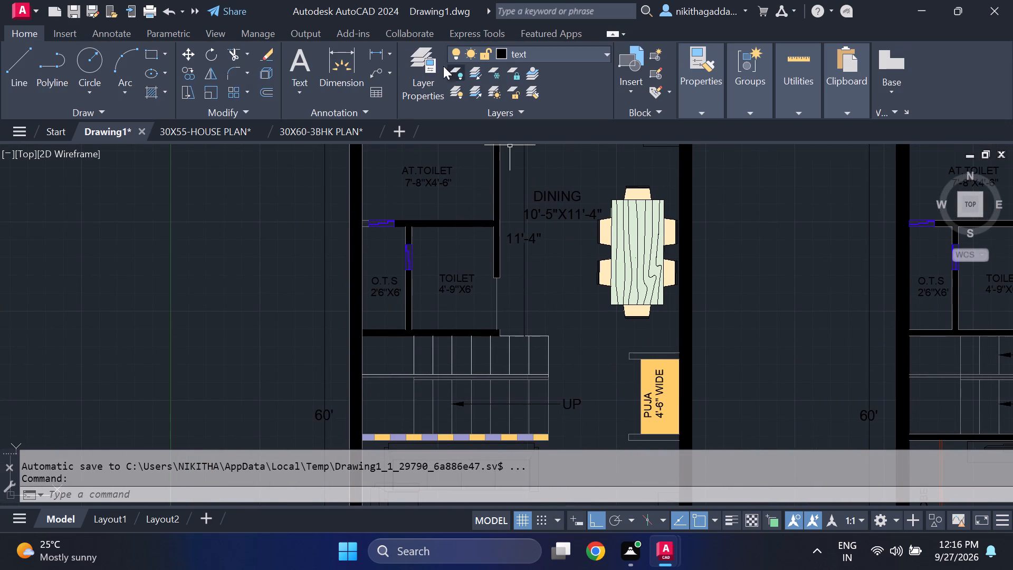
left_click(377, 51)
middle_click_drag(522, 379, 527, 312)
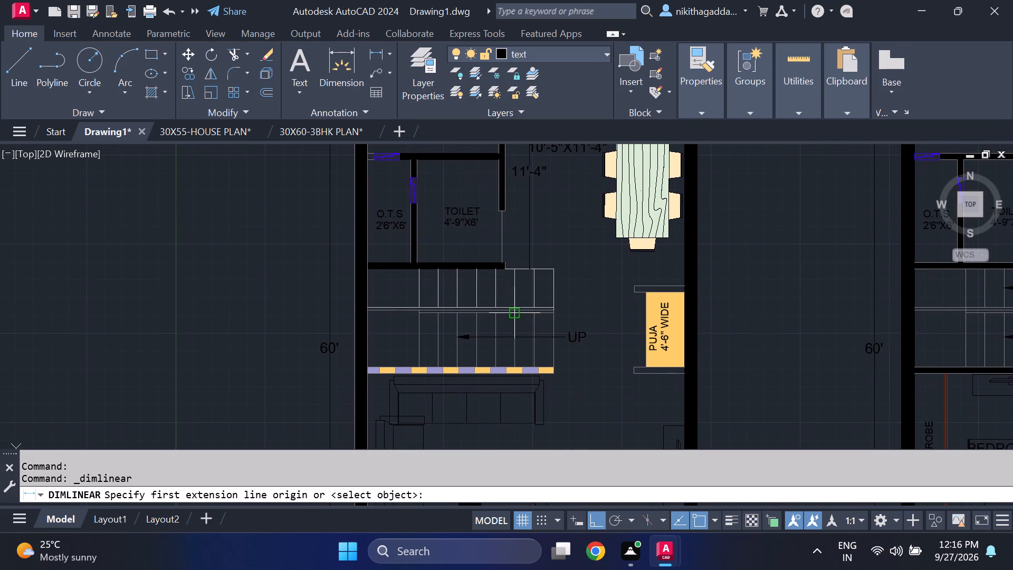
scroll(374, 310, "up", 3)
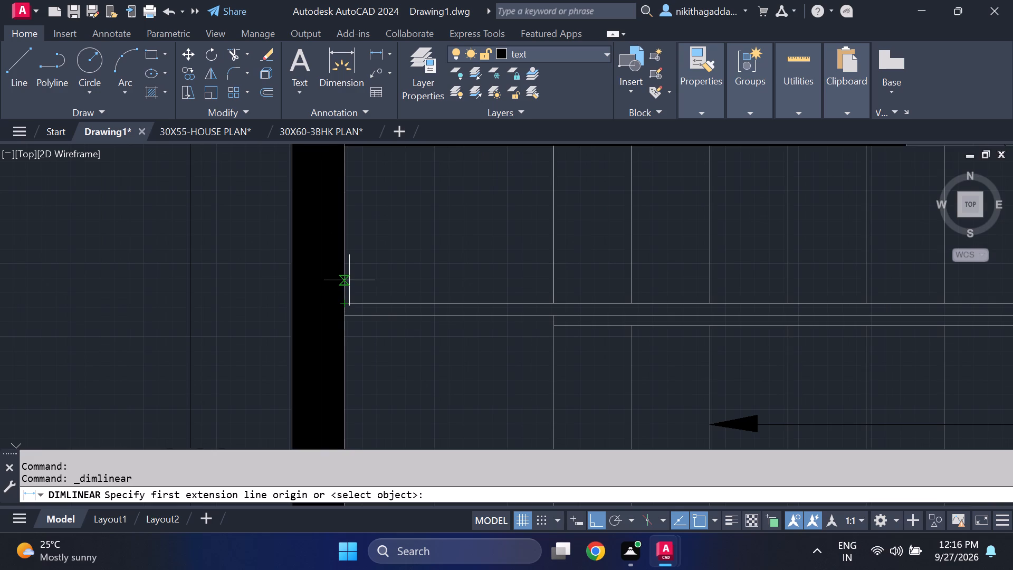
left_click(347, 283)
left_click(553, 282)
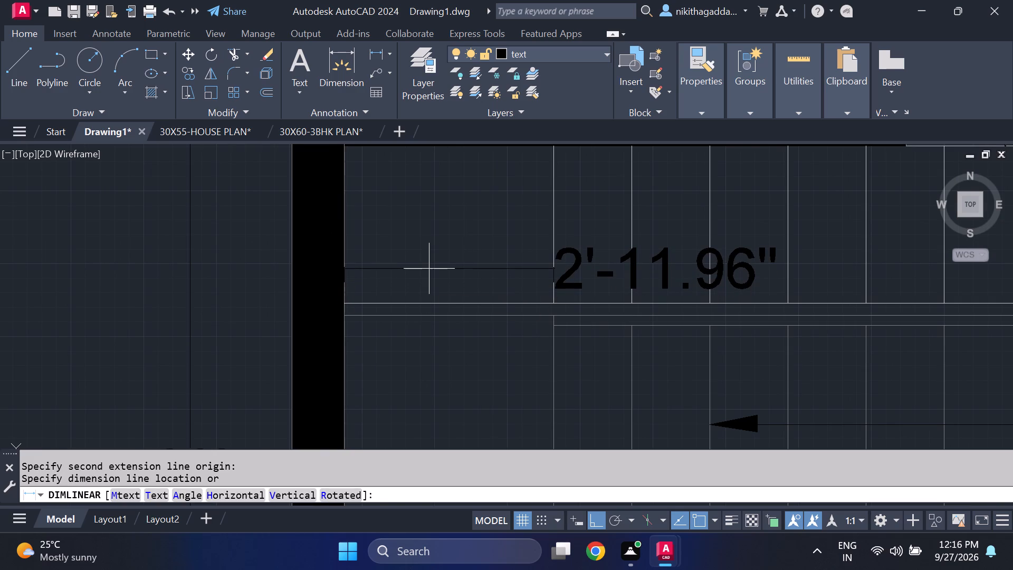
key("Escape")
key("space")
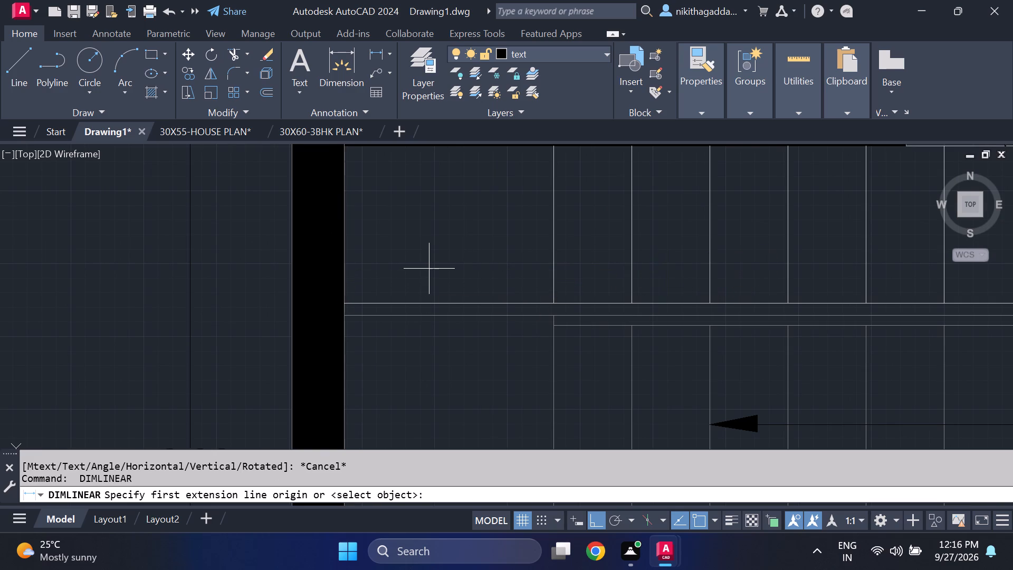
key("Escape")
Draw a horizontal line about 3' long across the first plan's stair landing, from the outer wall to the first tread line.
key("l")
key("Return")
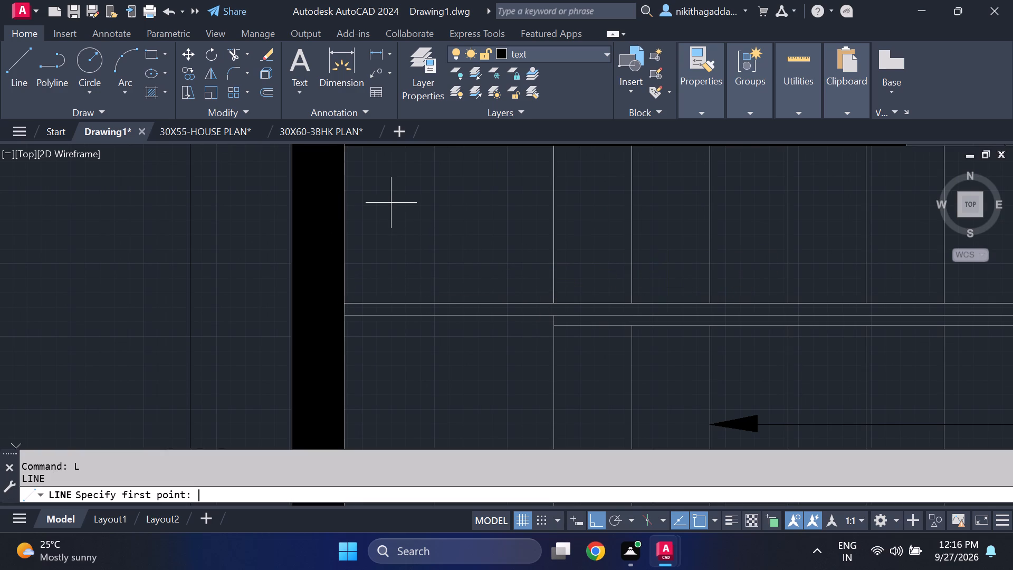
left_click(347, 288)
left_click(556, 289)
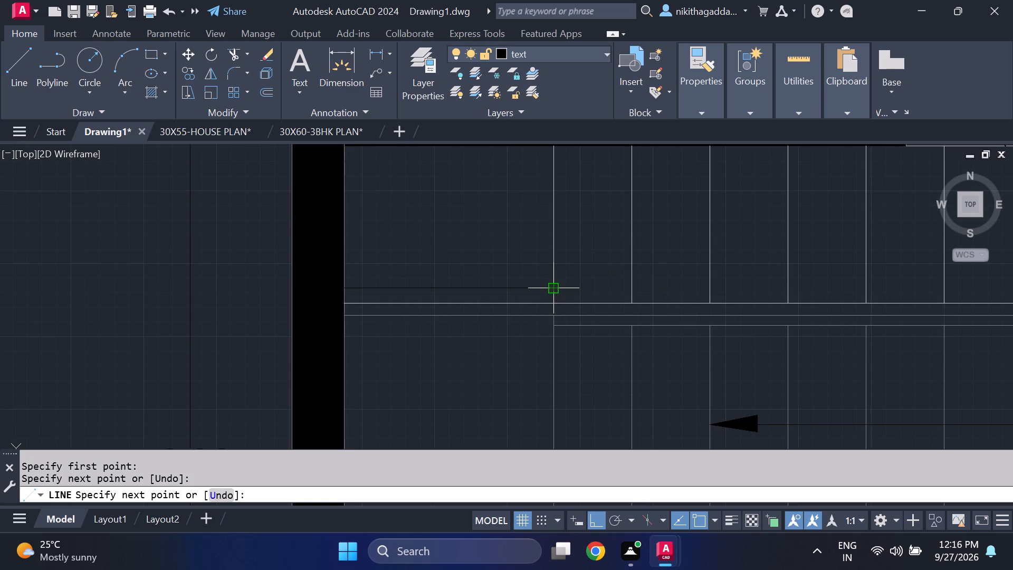
key("Escape")
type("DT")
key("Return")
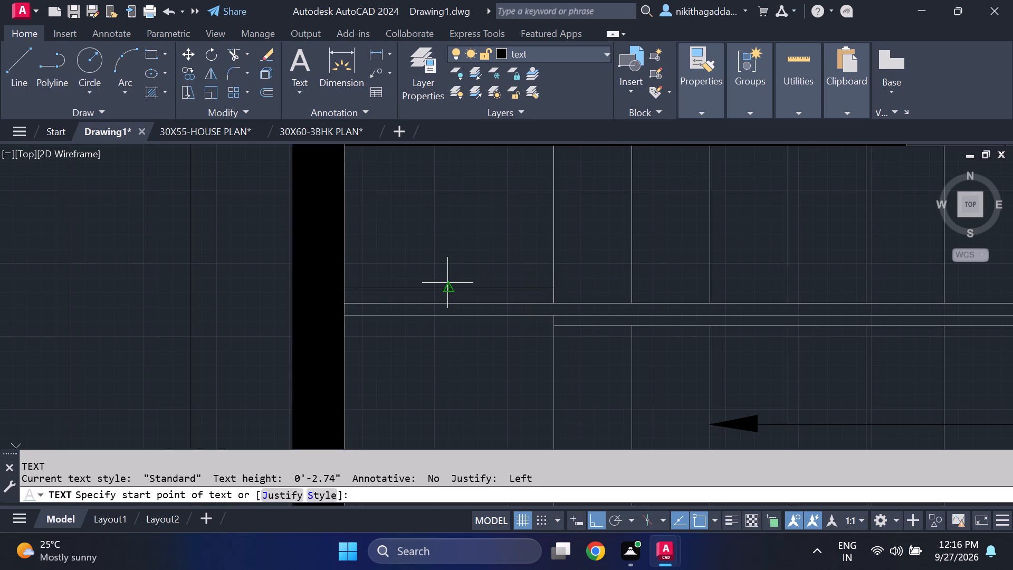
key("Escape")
Copy the O.T.S size text 2'6"X6' straight down to just above the horizontal line on the first plan's stair landing.
scroll(422, 288, "down", 4)
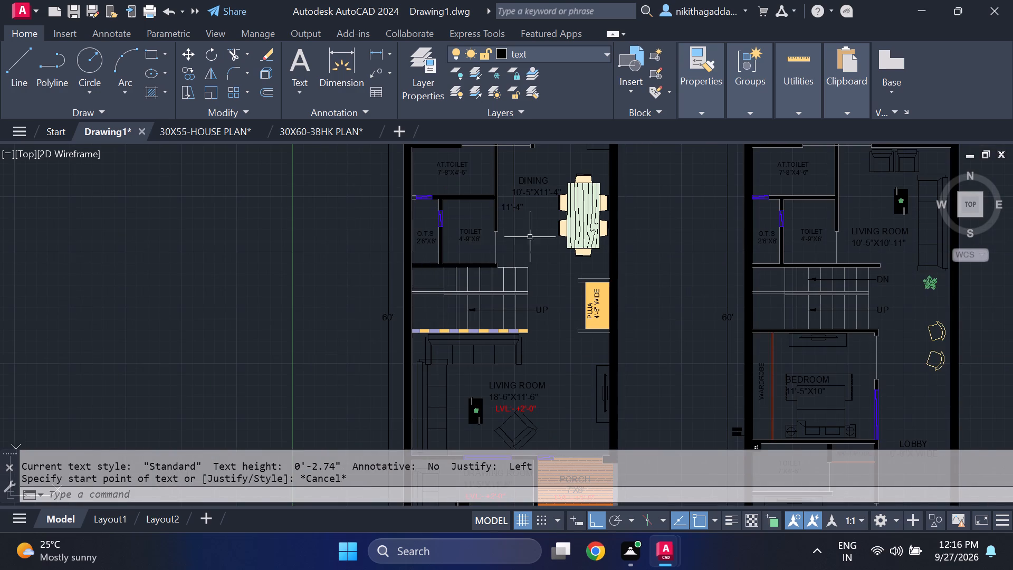
scroll(525, 206, "up", 2)
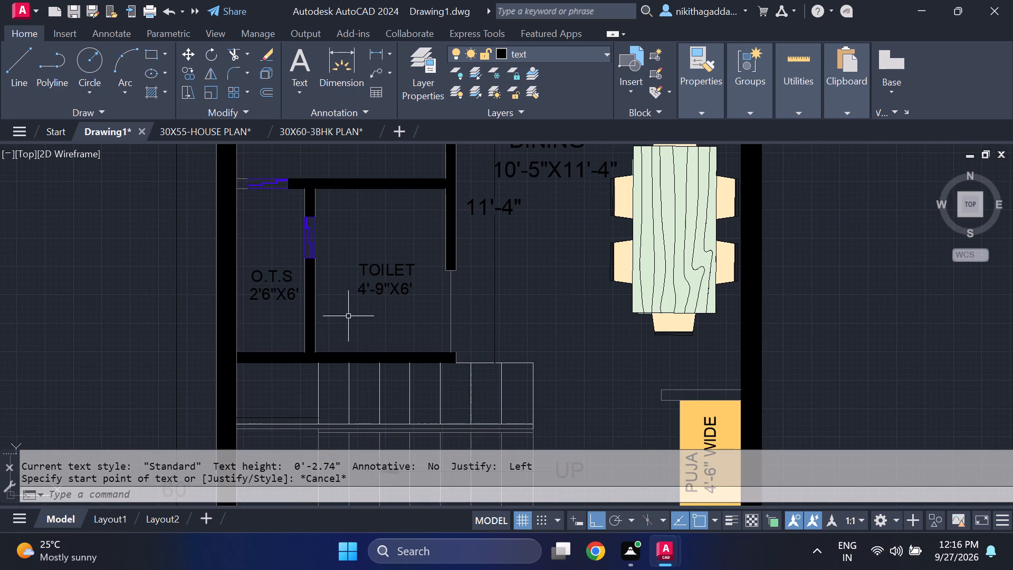
middle_click_drag(380, 331, 425, 232)
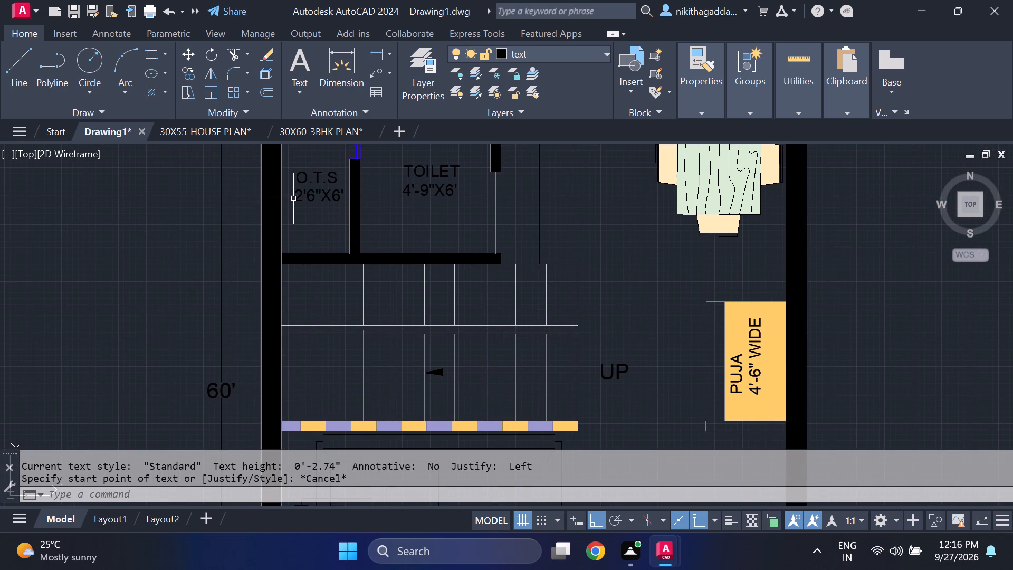
left_click(303, 198)
type("CO")
key("Return")
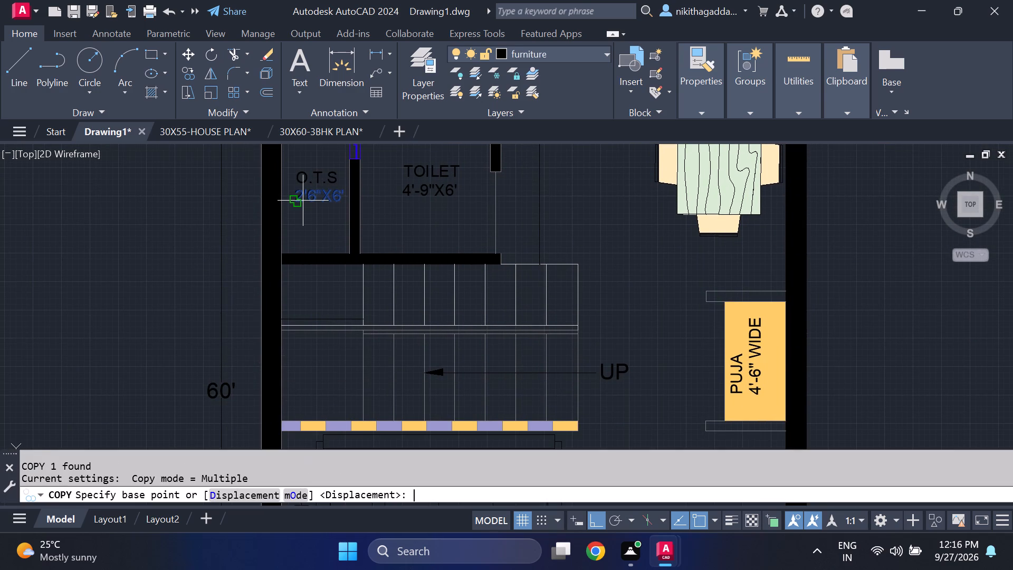
left_click(295, 199)
scroll(286, 310, "up", 3)
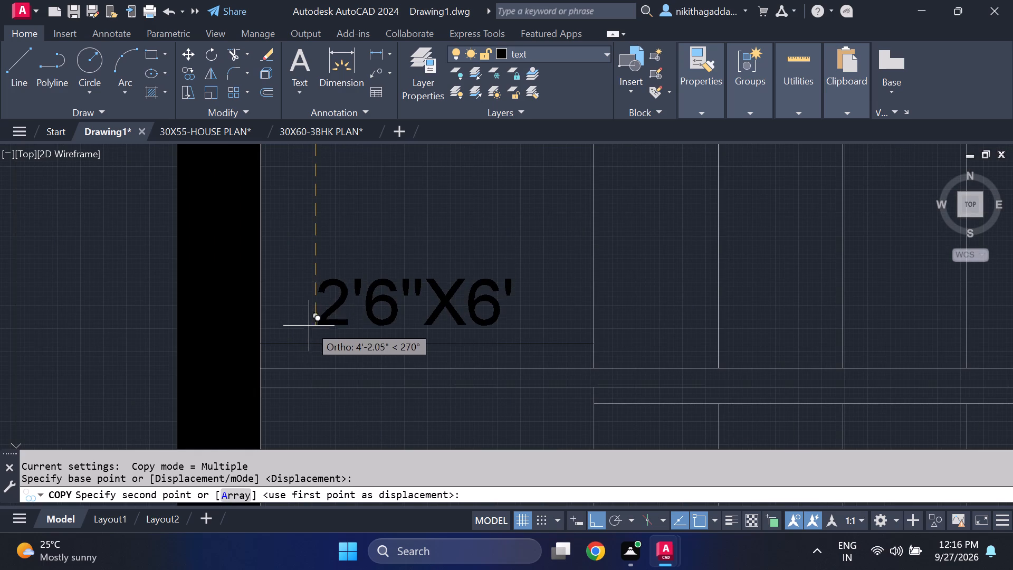
left_click(335, 328)
key("Escape")
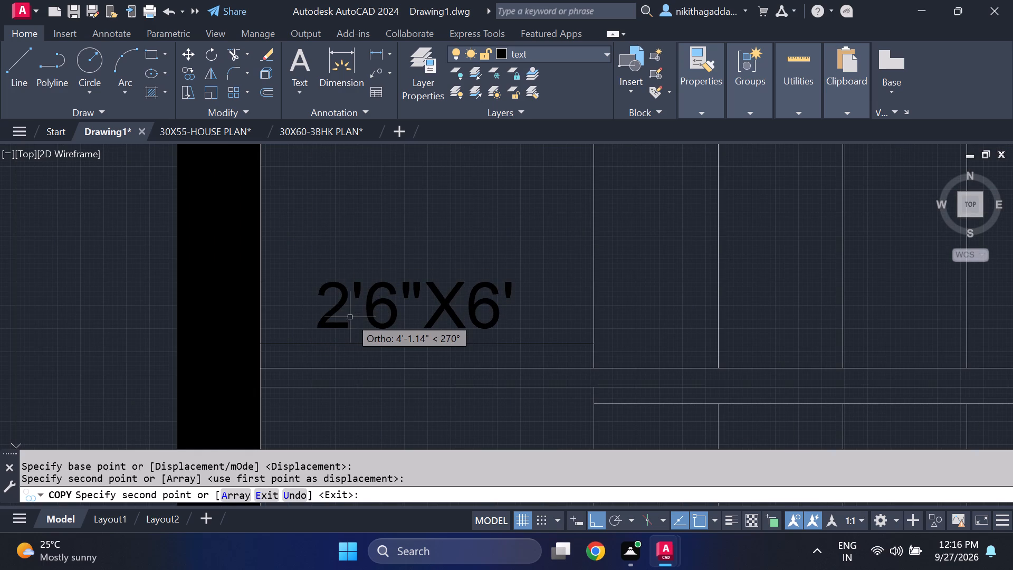
Change the copied text on the stair landing to read 3'.
scroll(358, 322, "up", 1)
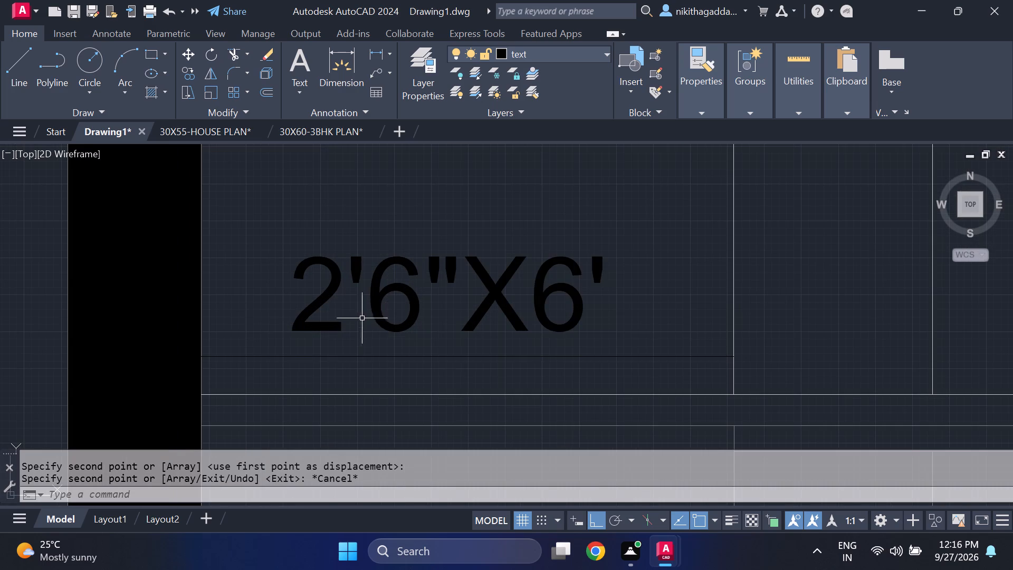
double_click(405, 293)
key("Delete")
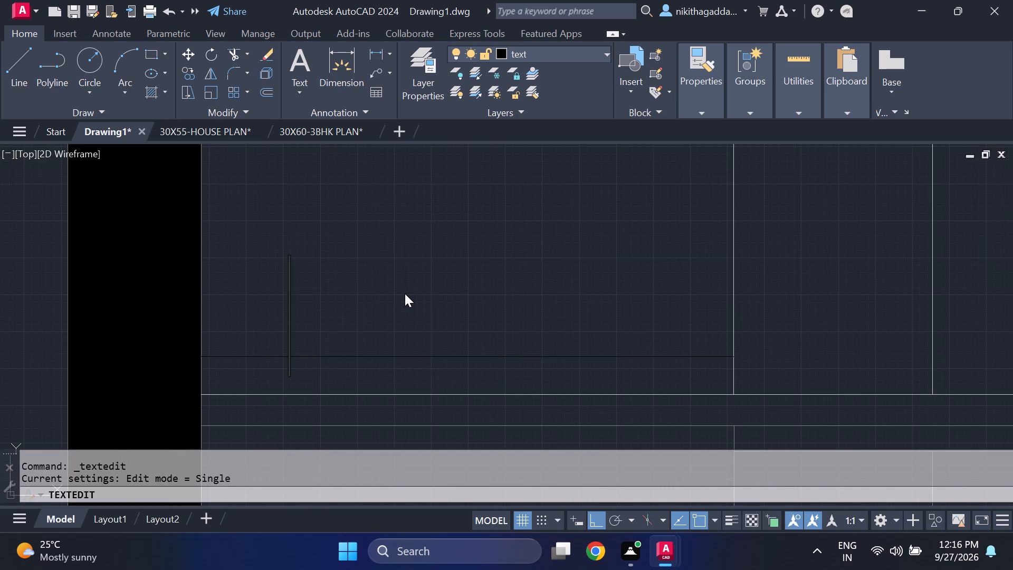
type("3'")
key("Return")
Move the 3' text horizontally to near the middle of the landing's width line.
scroll(303, 325, "down", 2)
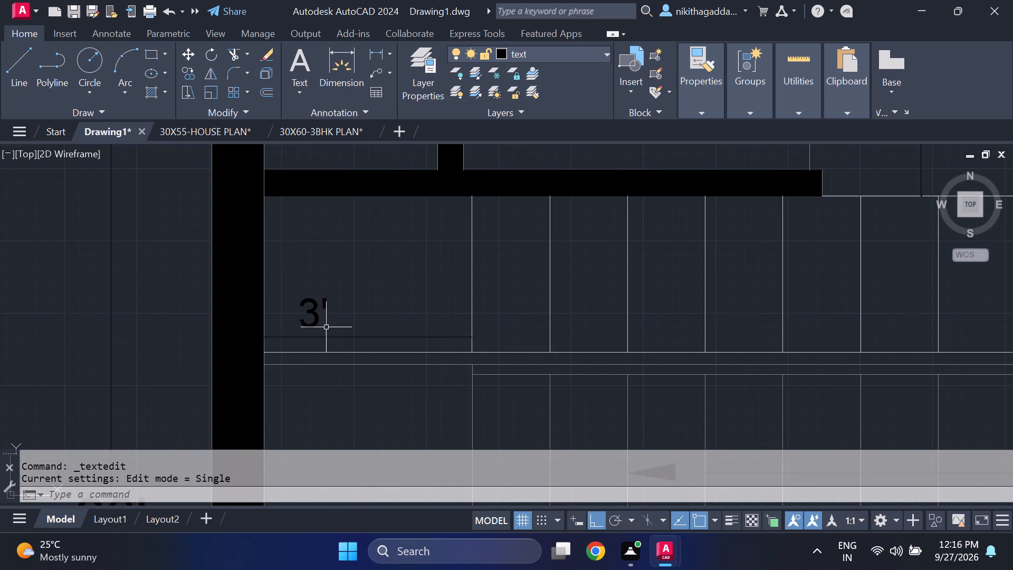
left_click(345, 300)
left_click(280, 325)
key("m")
key("Return")
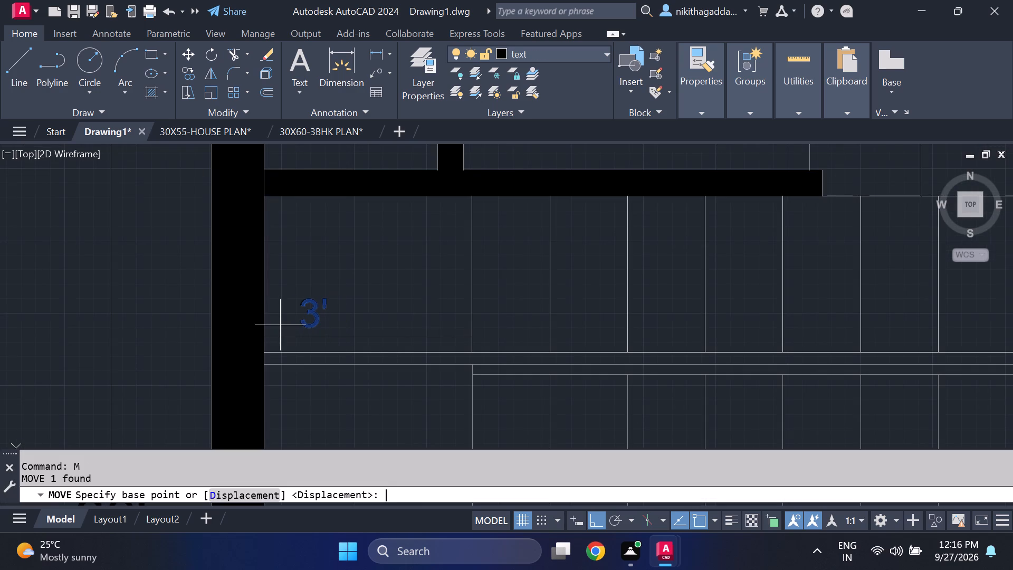
left_click(300, 327)
left_click(352, 330)
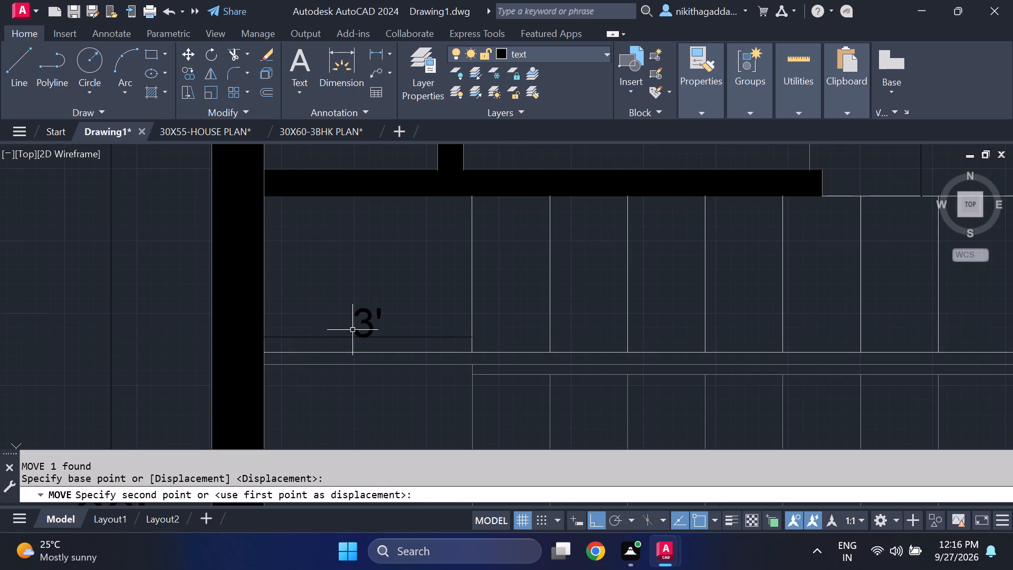
Draw a vertical line across the landing's lower half, beside the first tread, from the central divider to the striped wall.
scroll(446, 327, "down", 2)
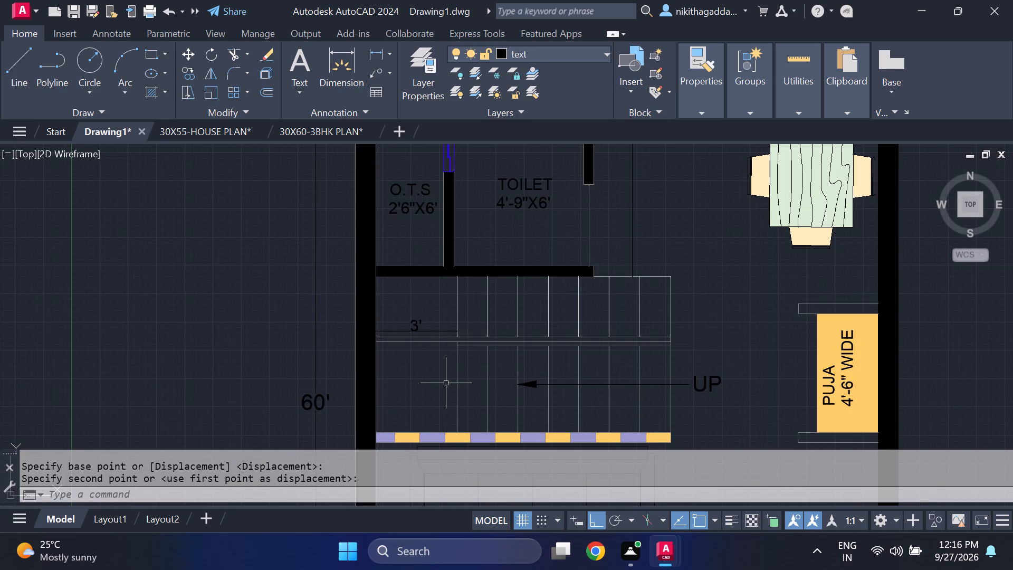
middle_click_drag(441, 378, 421, 334)
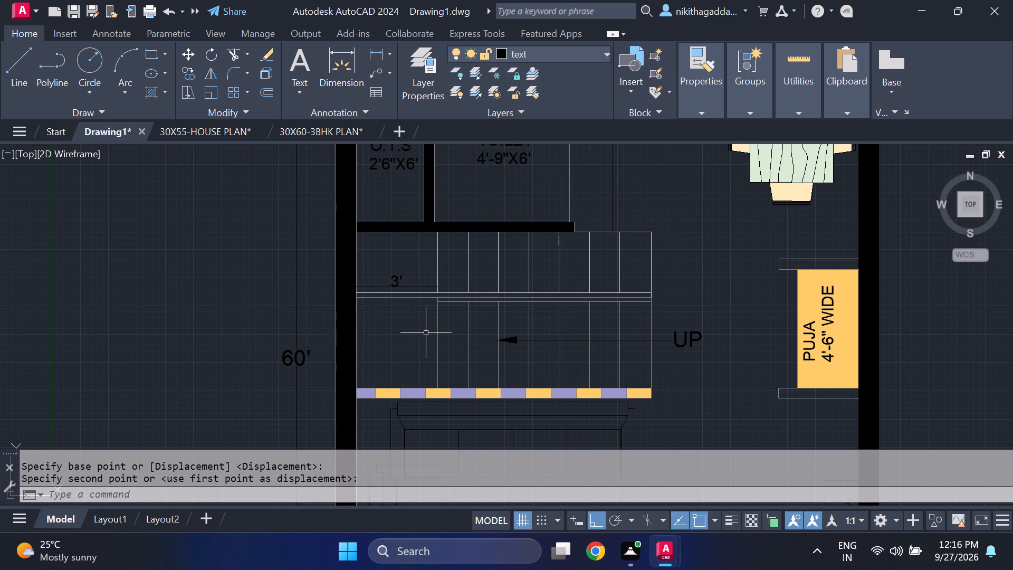
key("l")
key("Return")
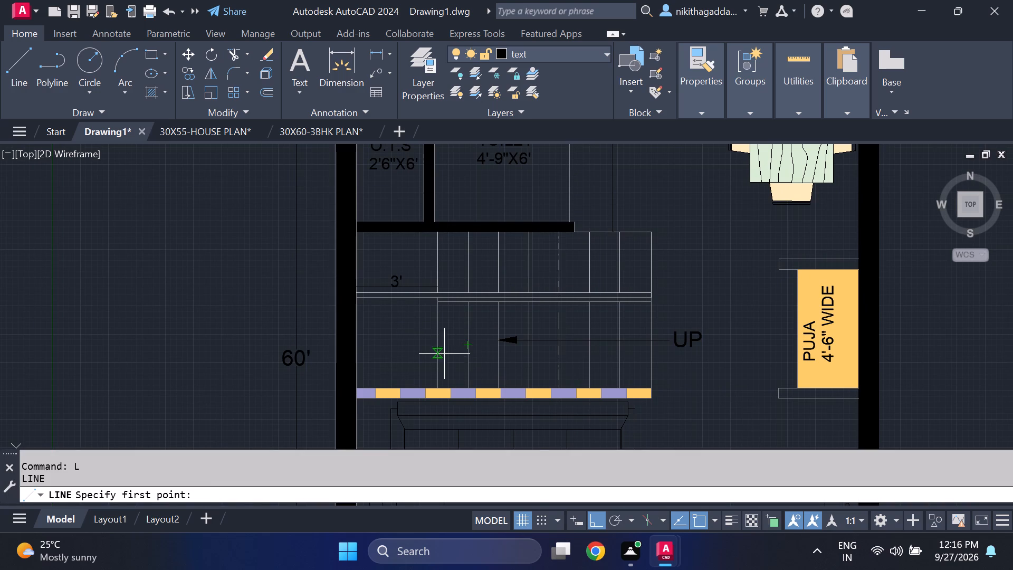
scroll(444, 354, "up", 1)
middle_click_drag(405, 355, 414, 324)
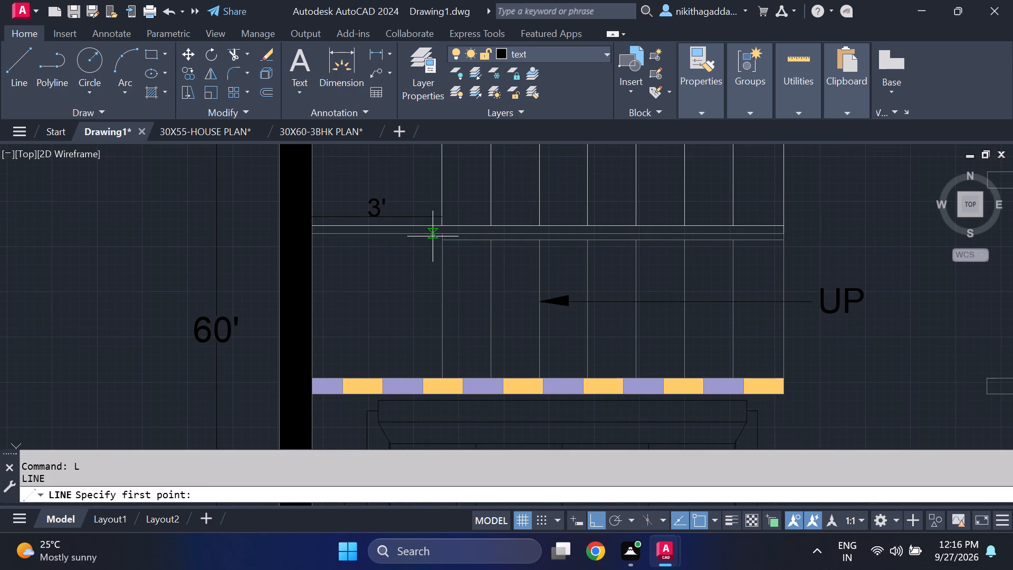
left_click(431, 237)
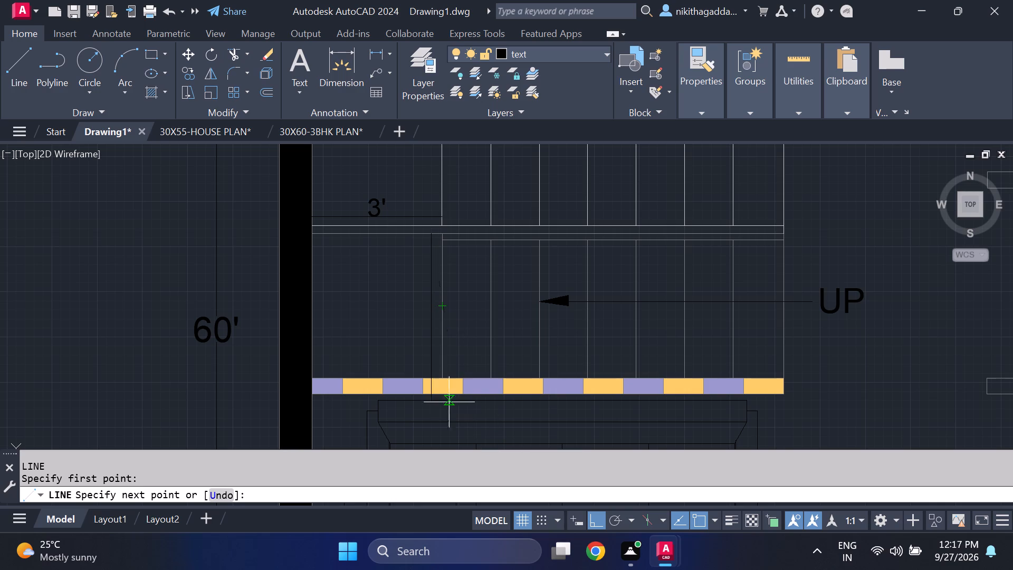
left_click(433, 377)
key("Escape")
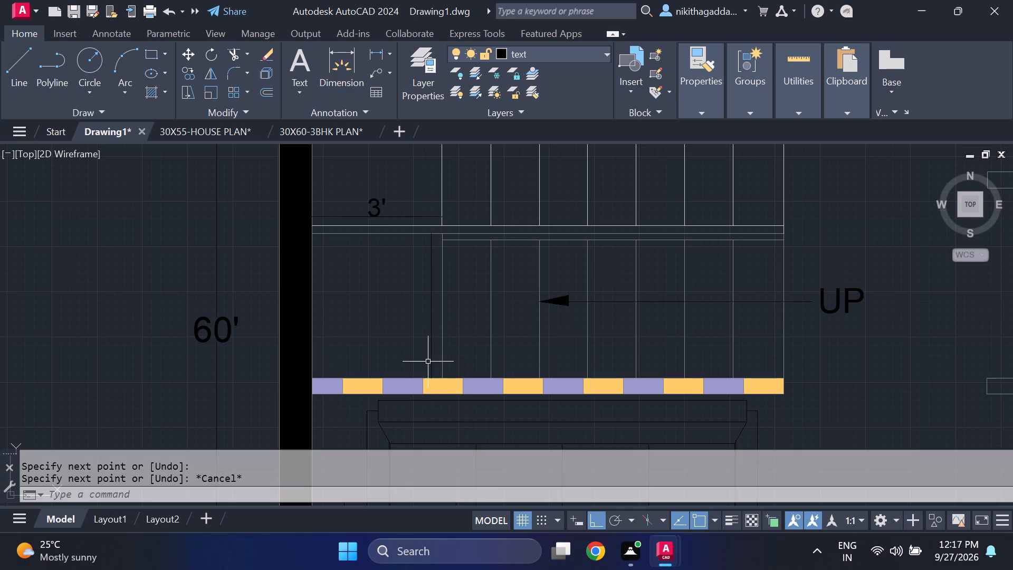
Copy the 3' text straight down into the landing's lower half, level with the middle of the vertical line.
left_click(406, 190)
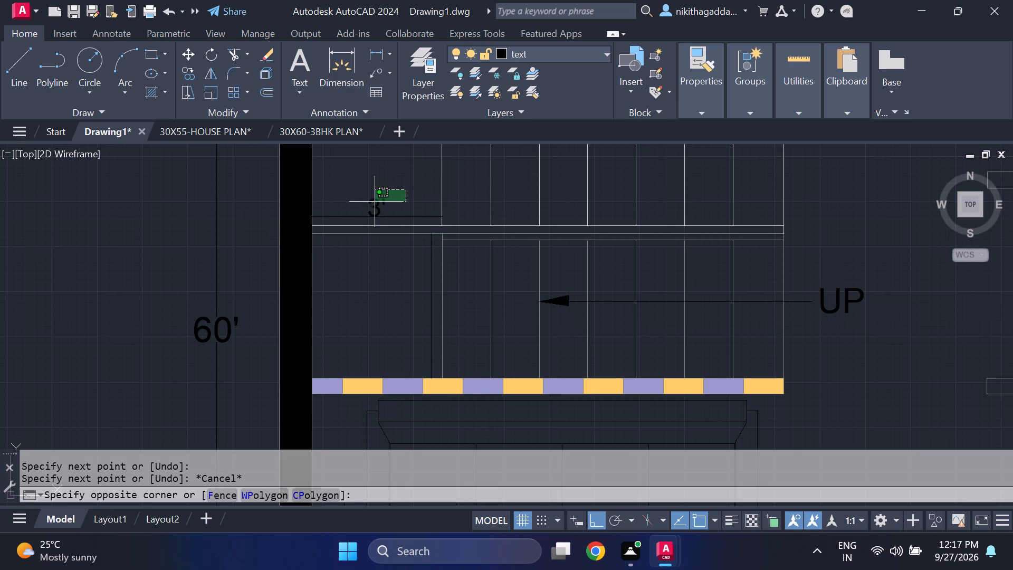
left_click(355, 210)
type("CO")
key("Return")
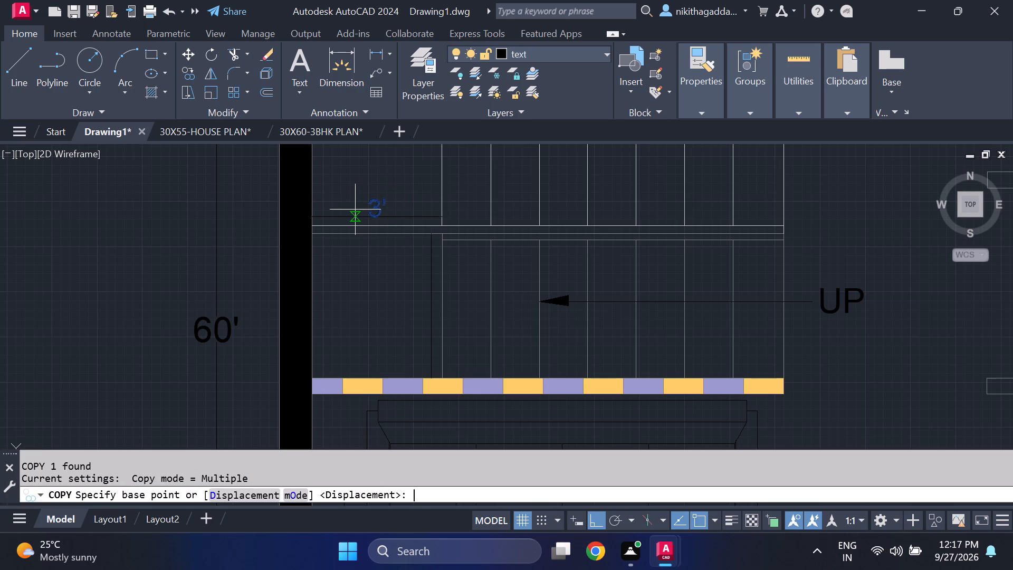
left_click_drag(374, 218, 372, 203)
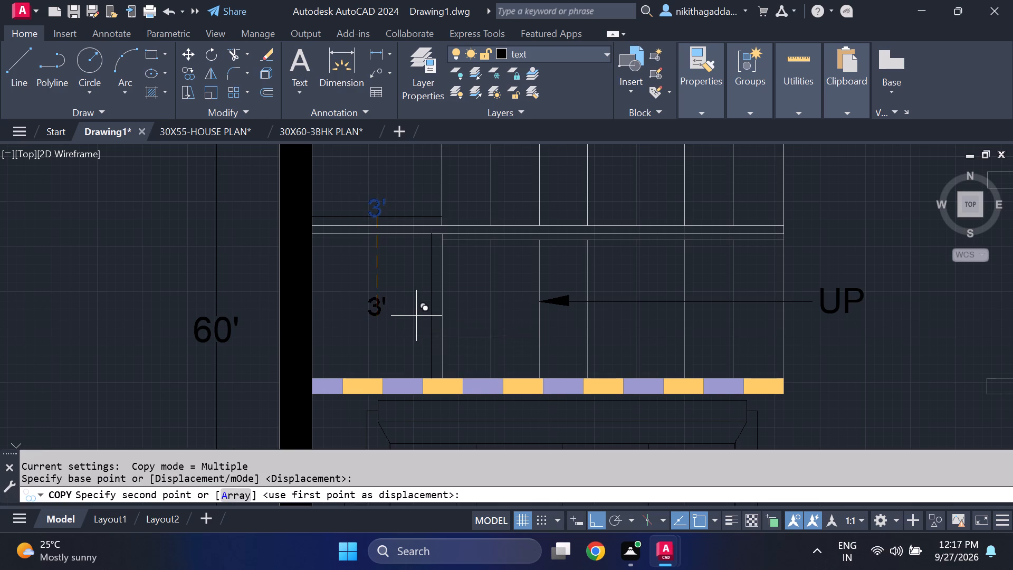
left_click(416, 316)
key("Escape")
Rotate the lower copy of the 3' text by 90°.
left_click(412, 309)
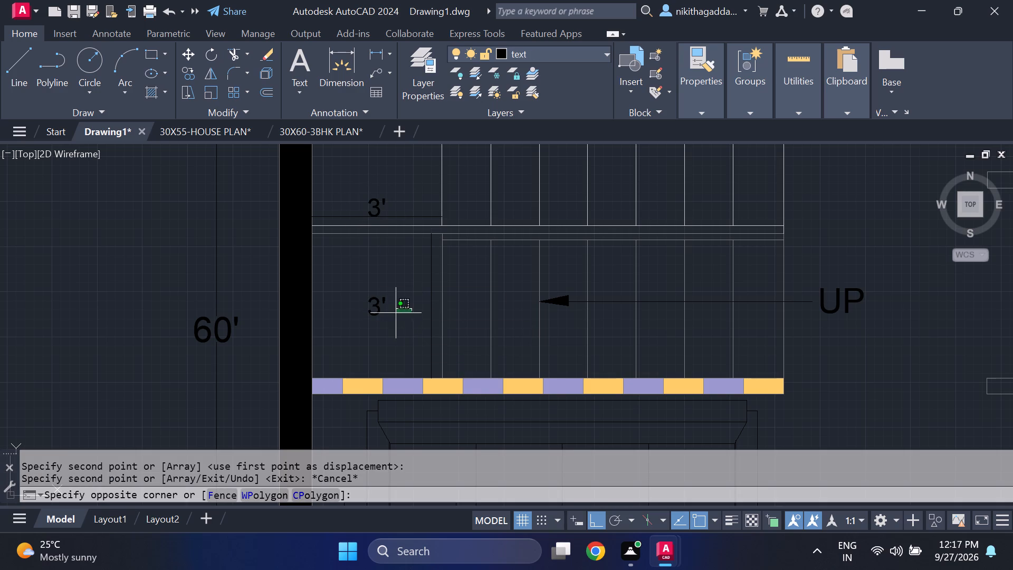
left_click(357, 331)
type("RO")
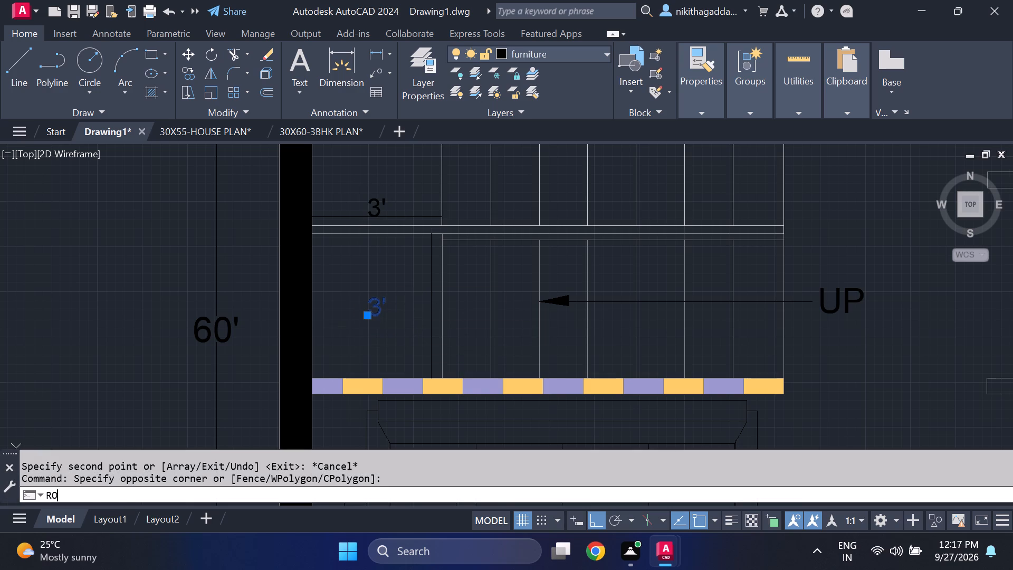
key("Return")
left_click(372, 312)
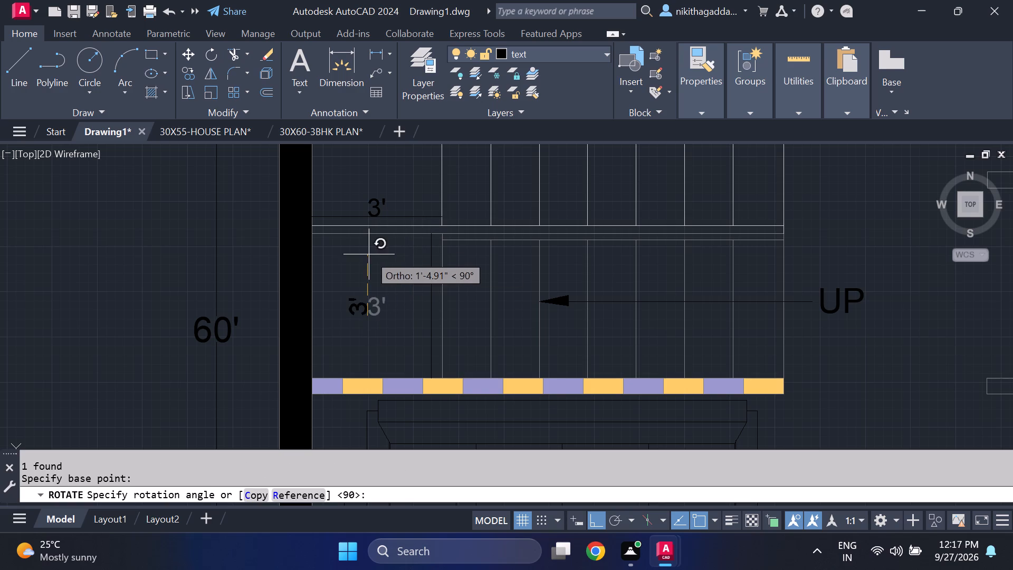
left_click(369, 254)
Move the rotated 3' text horizontally about 1'-3" toward the treads so it sits beside the vertical line.
left_click(378, 284)
left_click(339, 322)
key("m")
key("Return")
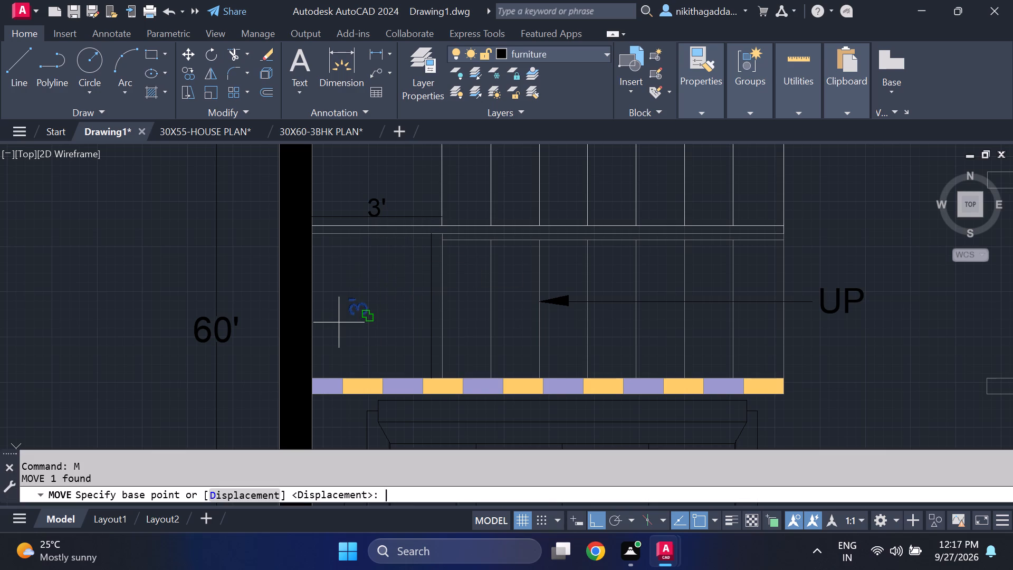
left_click(357, 312)
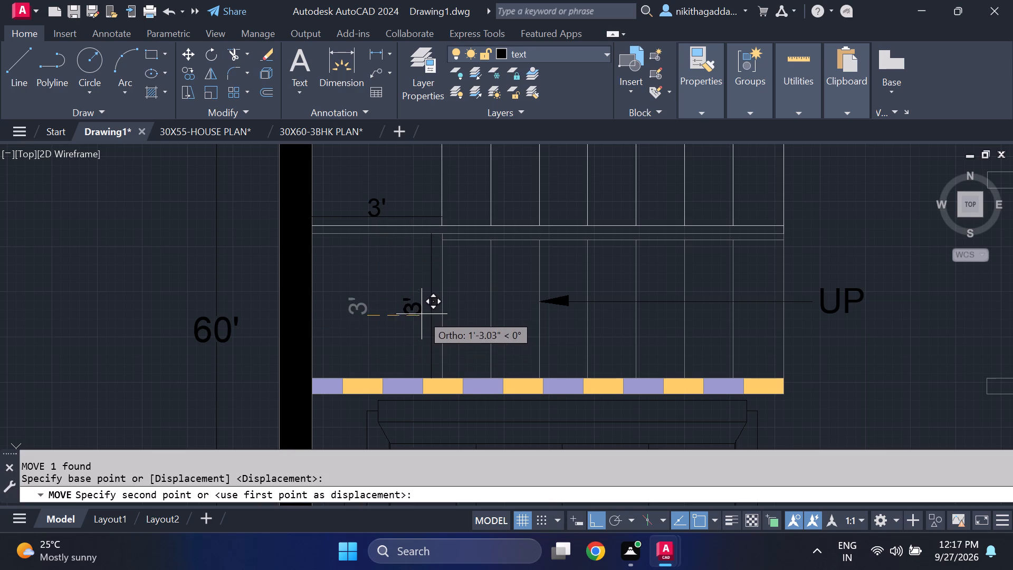
left_click(422, 312)
Look over the annotations on both floor plans, from the staircases to the garden, parking and sit-out areas.
scroll(472, 308, "down", 4)
scroll(656, 356, "up", 1)
middle_click_drag(477, 366, 474, 436)
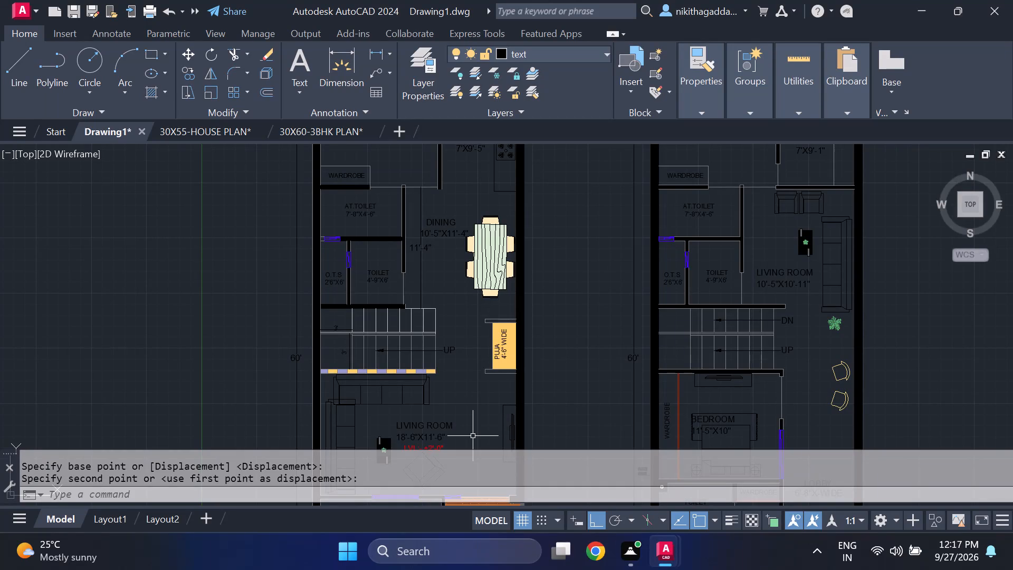
scroll(416, 418, "down", 1)
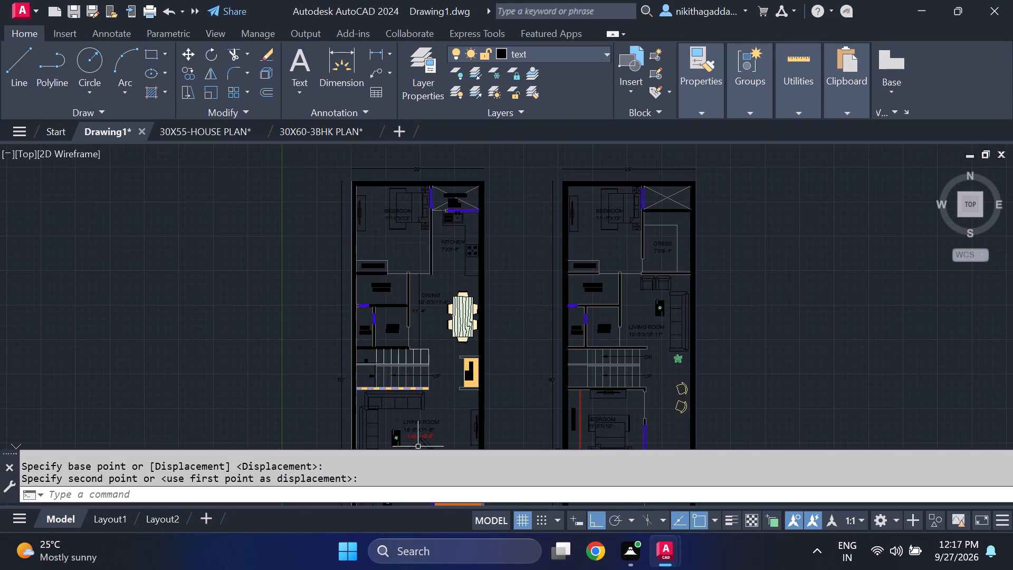
middle_click_drag(424, 474, 400, 406)
scroll(605, 385, "down", 2)
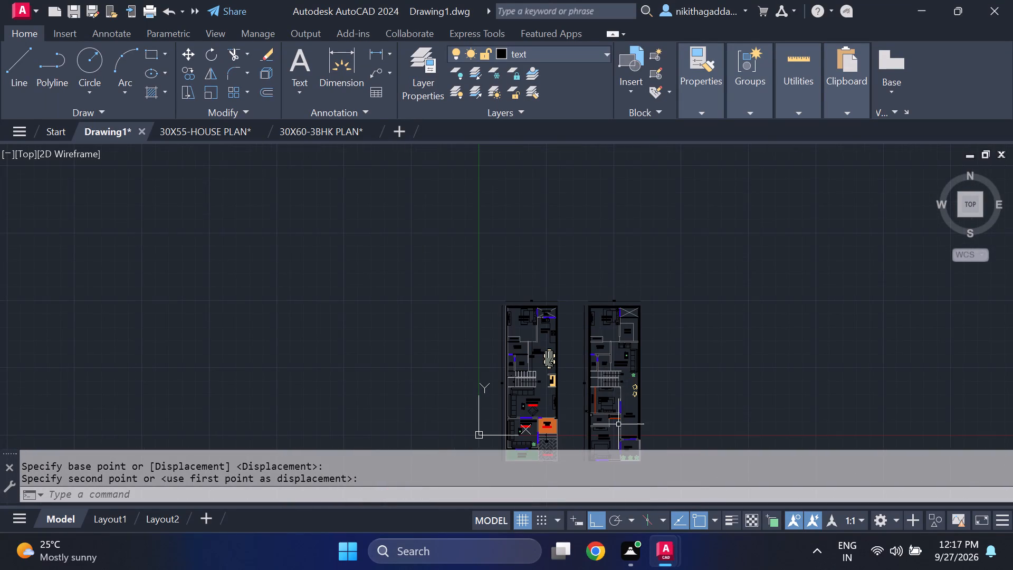
middle_click_drag(618, 425, 610, 327)
scroll(612, 380, "up", 2)
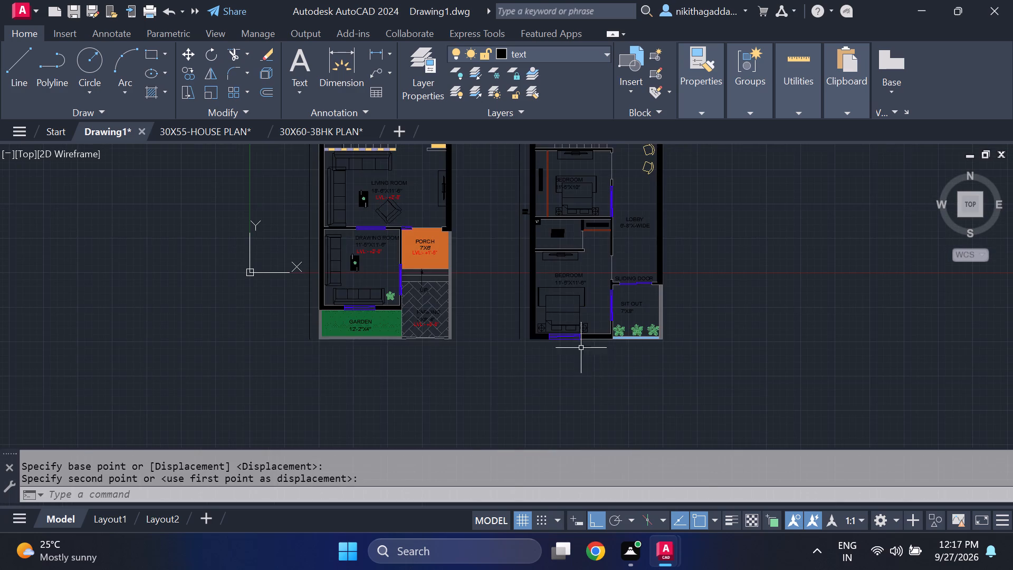
scroll(577, 346, "up", 4)
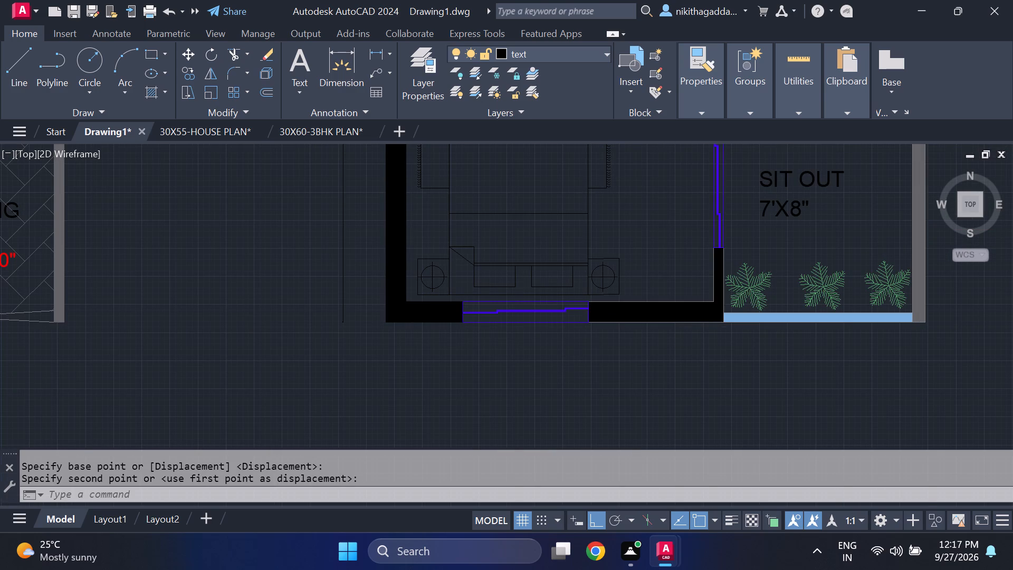
scroll(551, 324, "down", 4)
middle_click_drag(504, 351, 593, 341)
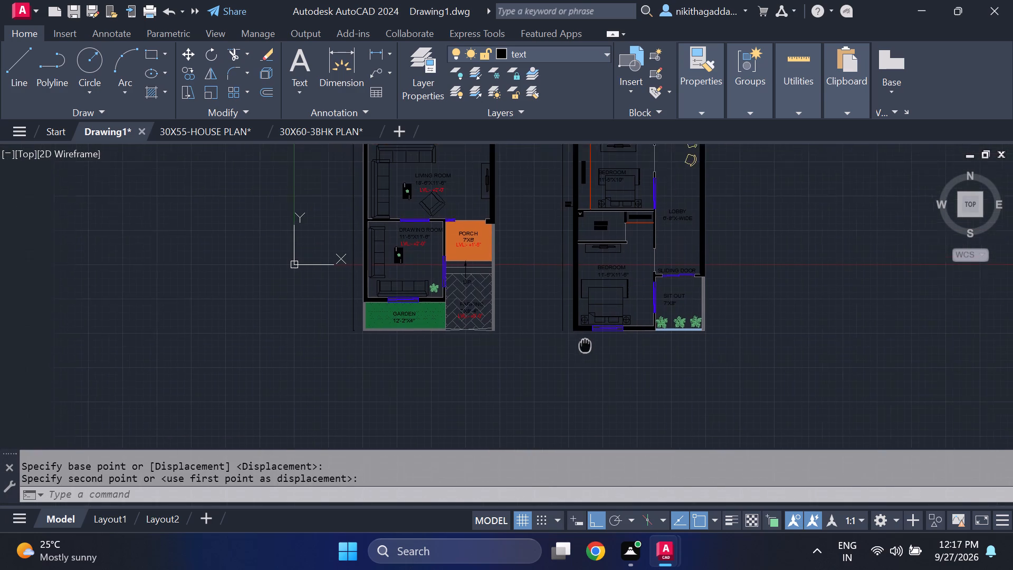
middle_click_drag(593, 341, 597, 336)
middle_click_drag(447, 331, 394, 411)
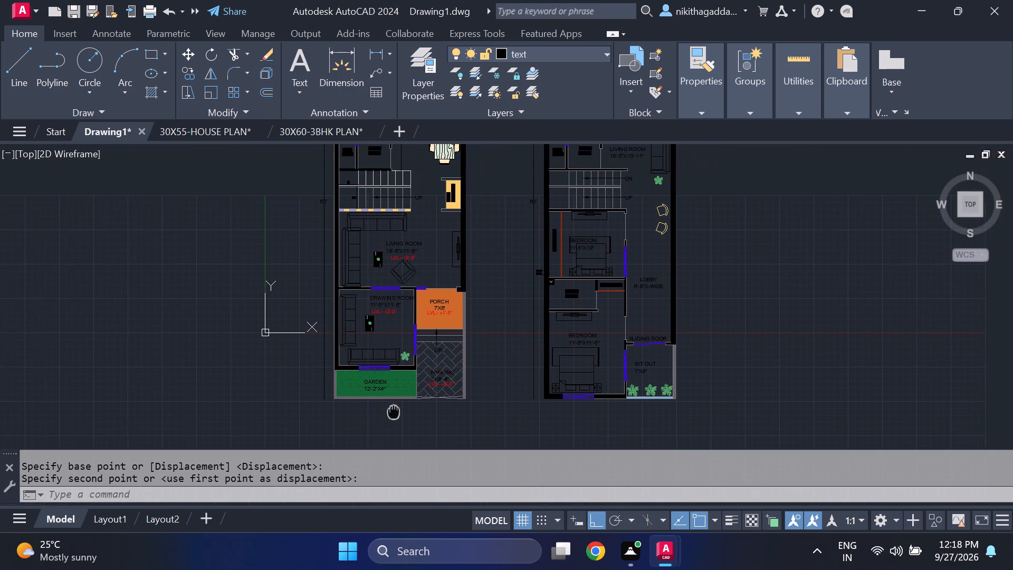
key("d")
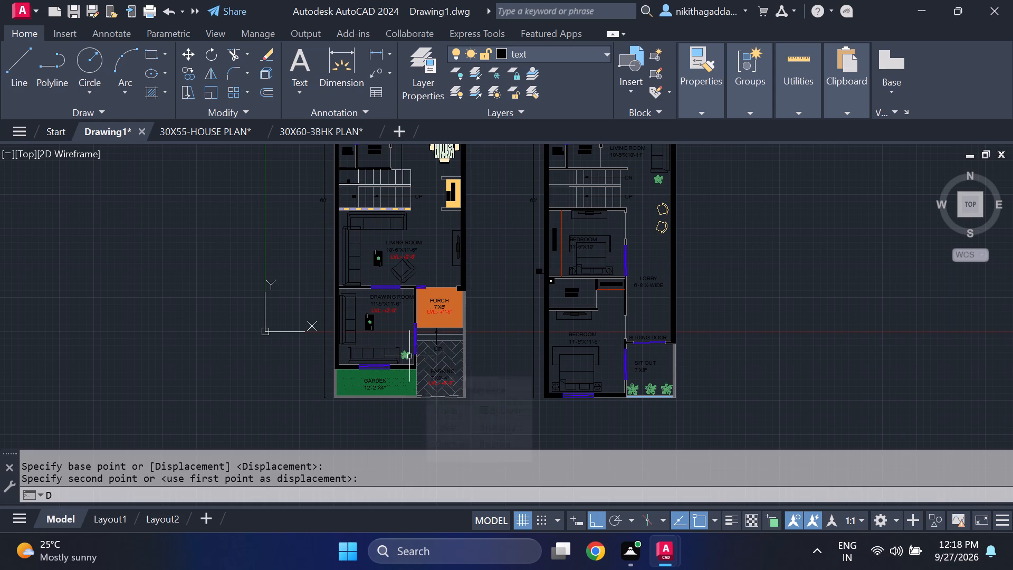
key("Escape")
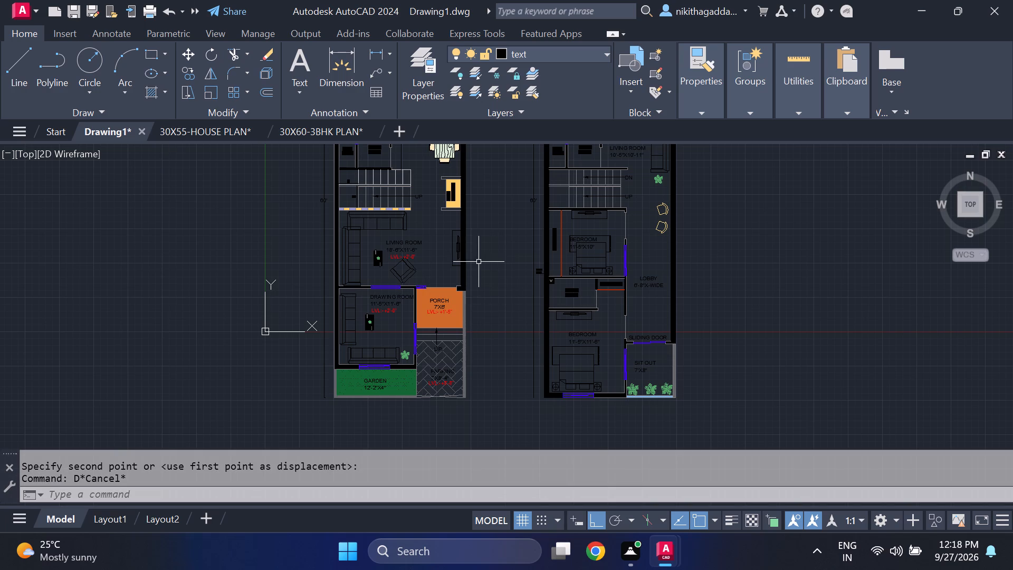
scroll(463, 279, "up", 1)
middle_click_drag(447, 332, 469, 215)
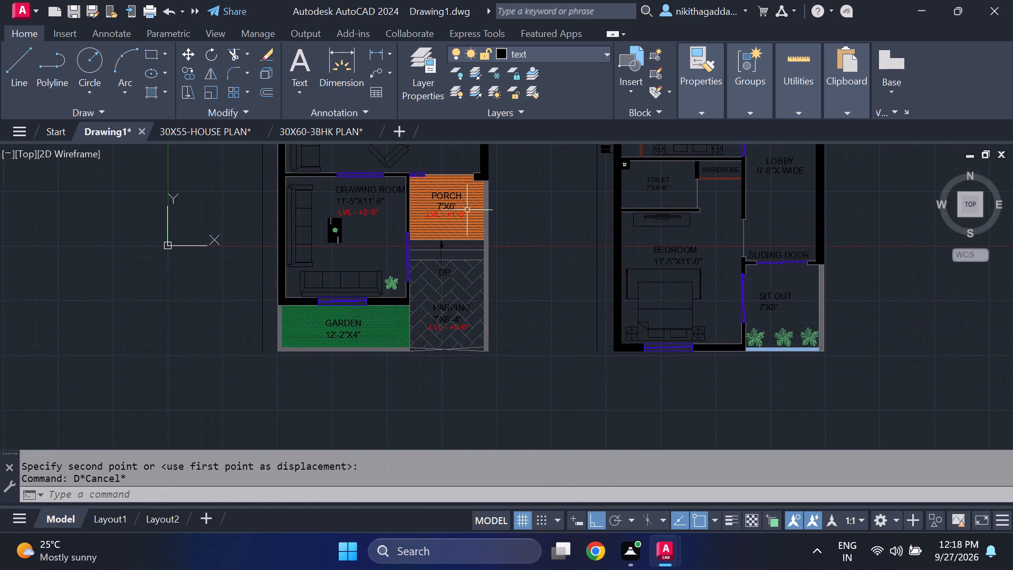
Add a single-line MAIN ROAD text at 0° rotation along the front edge of the garden and parking, larger than the room labels.
scroll(342, 317, "up", 2)
scroll(338, 324, "down", 1)
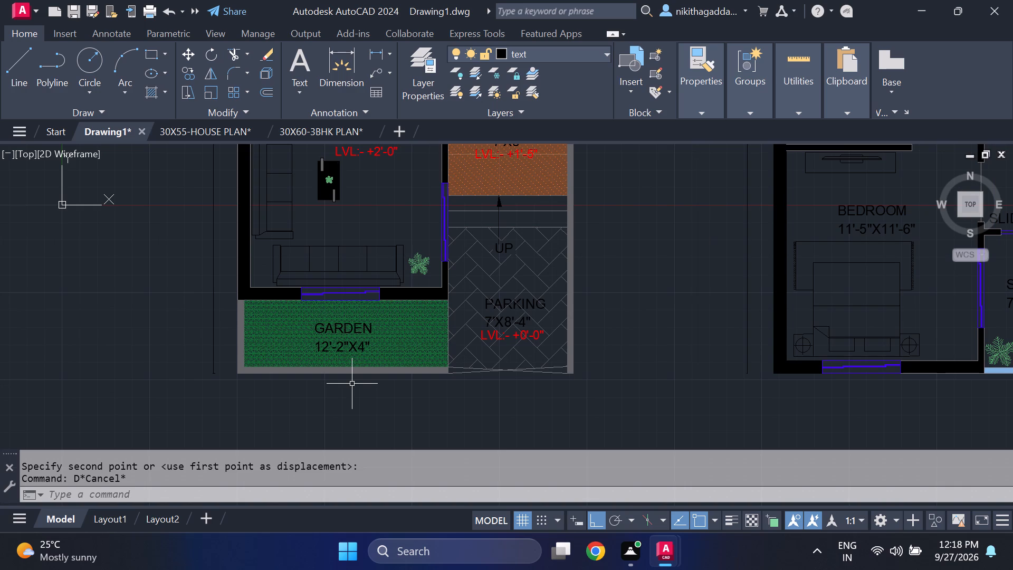
type("DT")
key("Return")
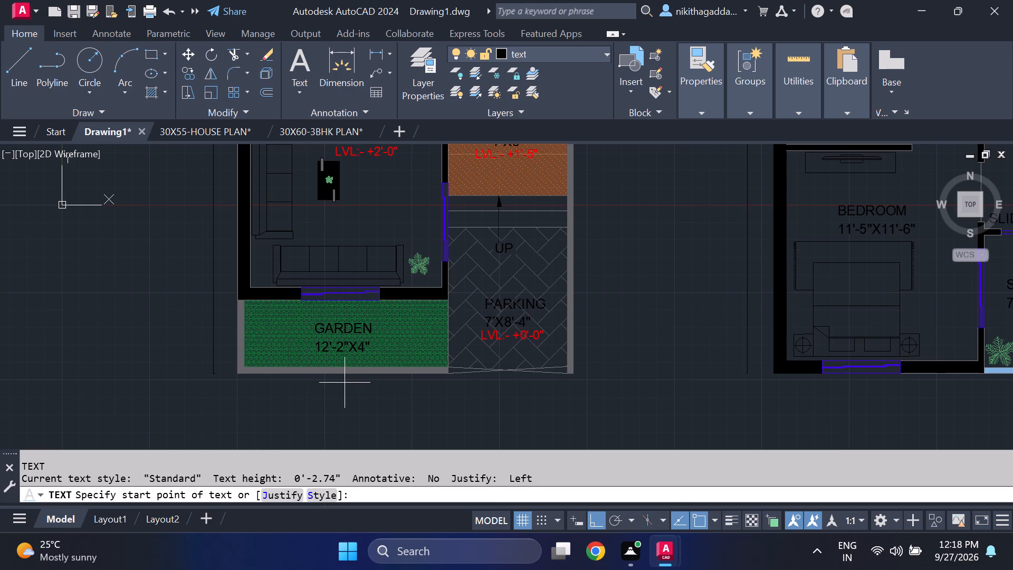
middle_click_drag(303, 398, 307, 367)
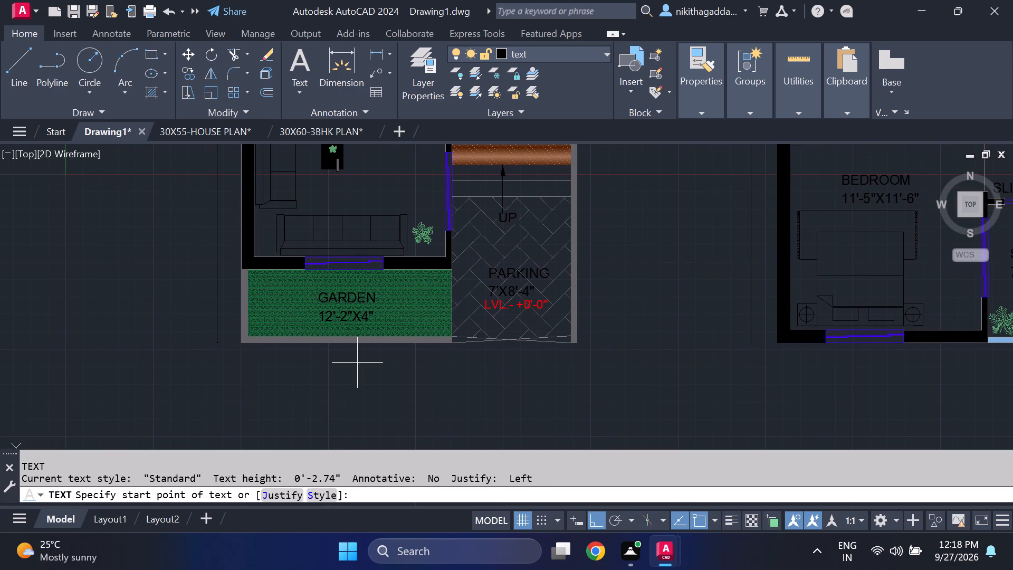
left_click(350, 356)
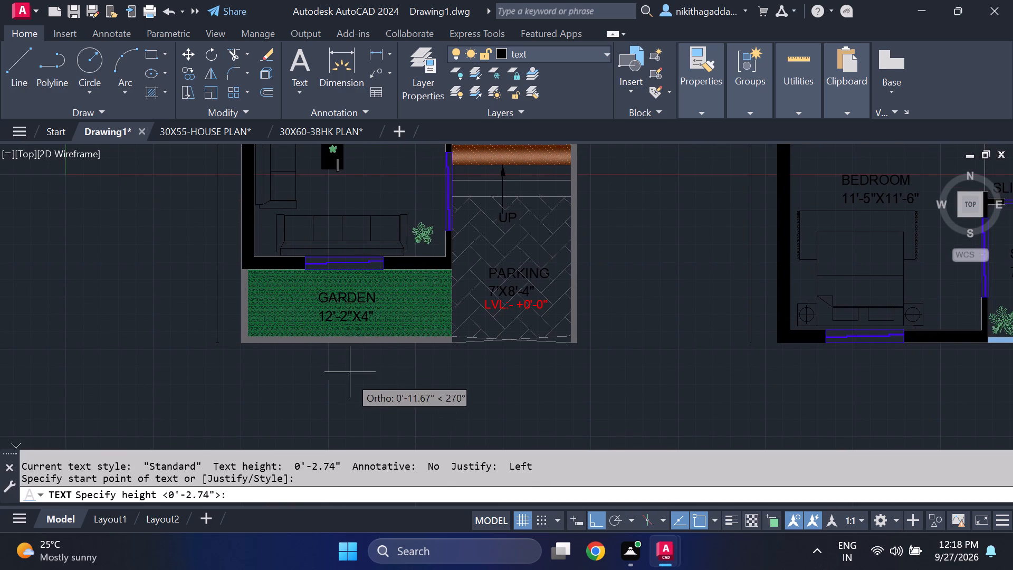
left_click(352, 380)
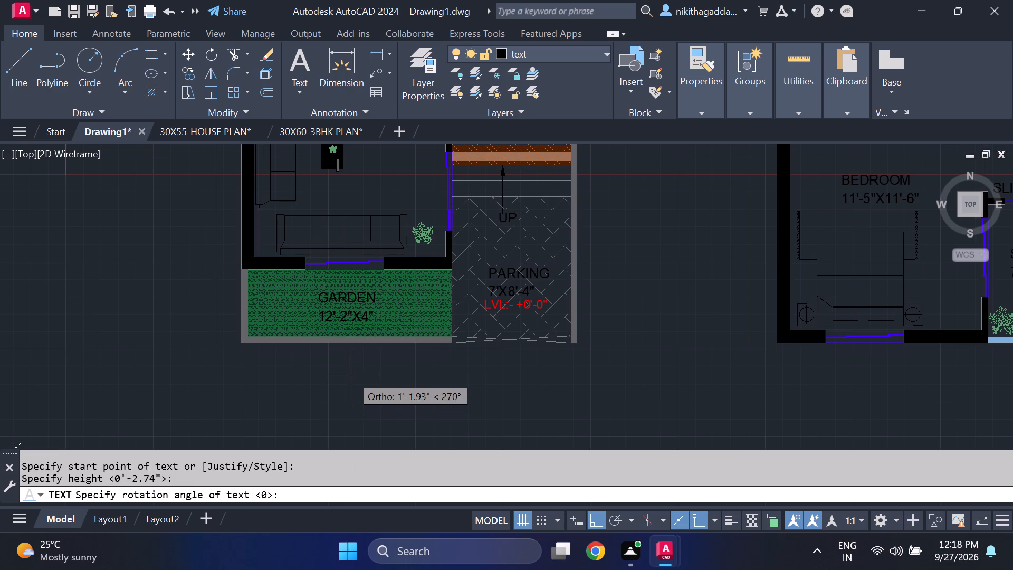
key("0")
key("Return")
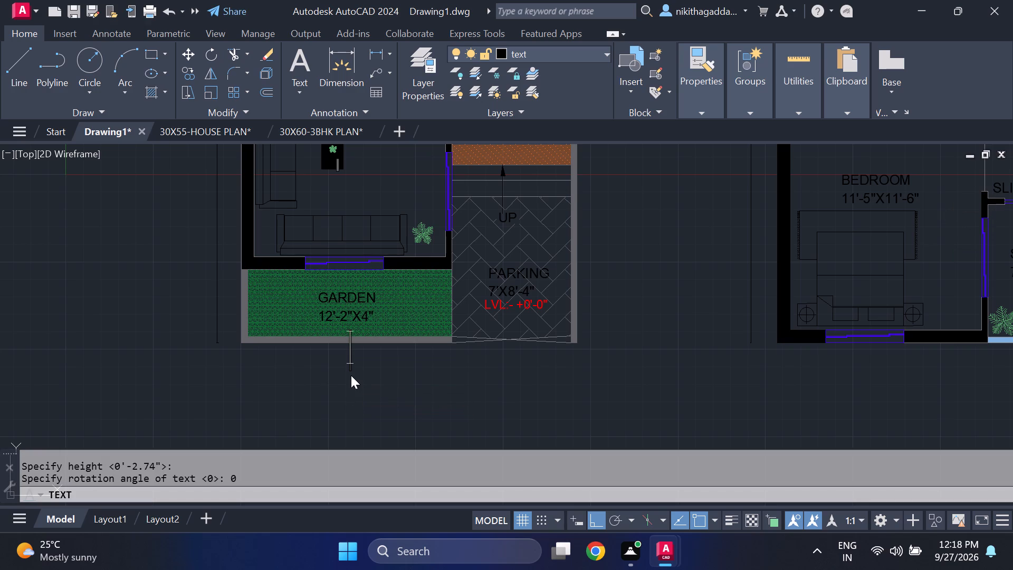
type("MA")
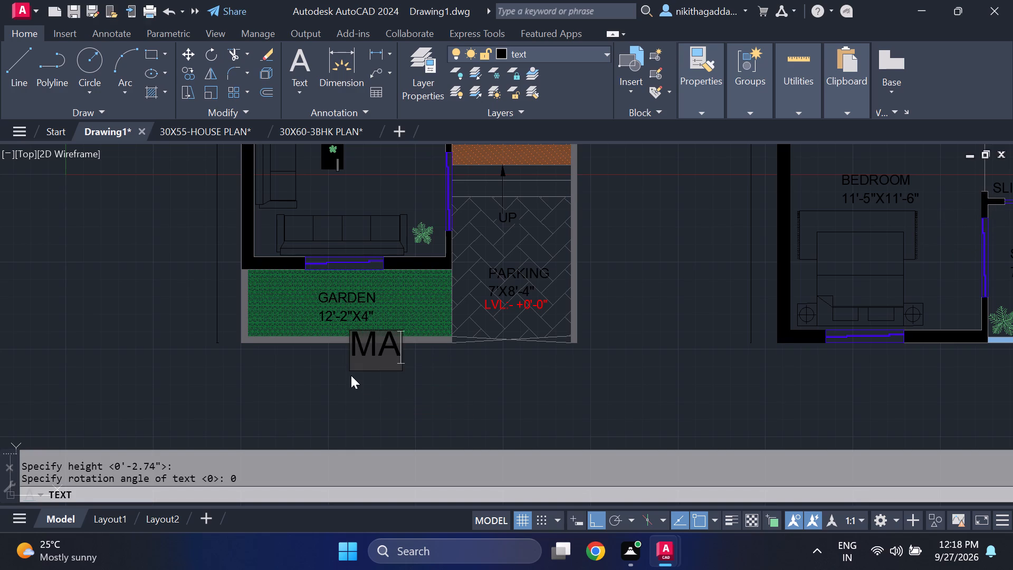
type("IN")
key("space")
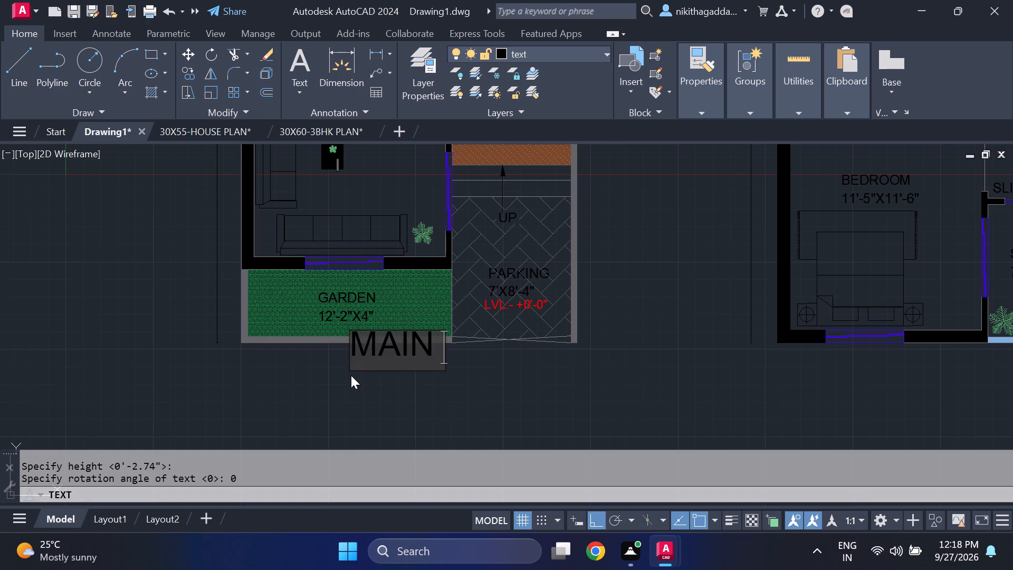
type("ROAD")
key("Return")
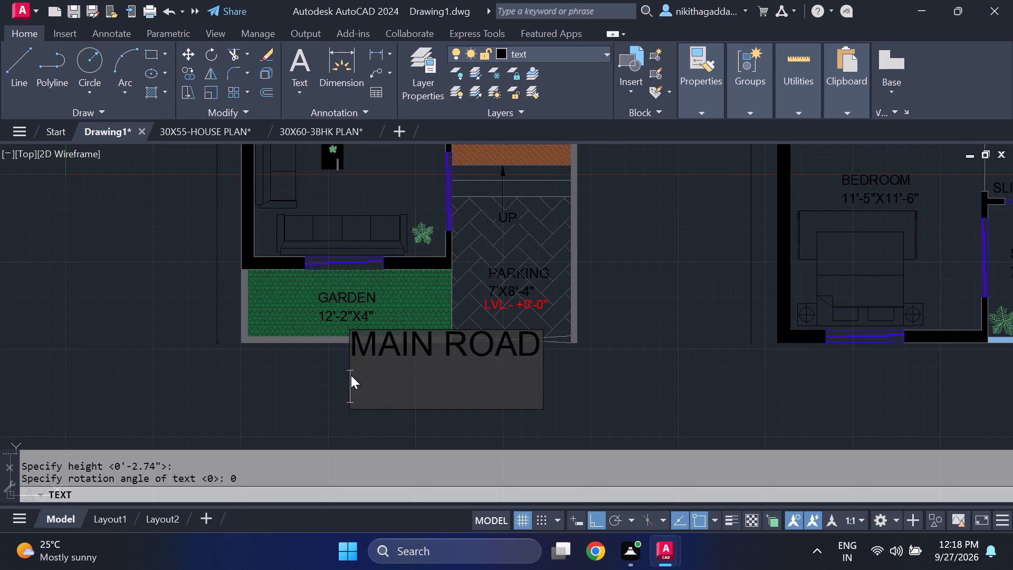
key("Return")
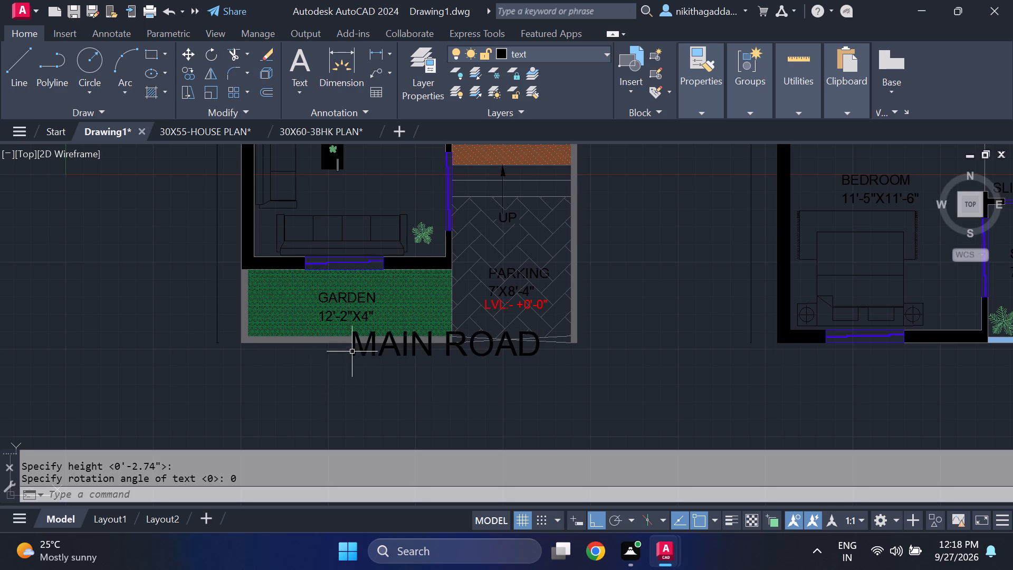
Move the MAIN ROAD text diagonally down and toward the garden side, clear of the plan's front wall, with ortho off.
left_click(360, 344)
key("m")
key("Return")
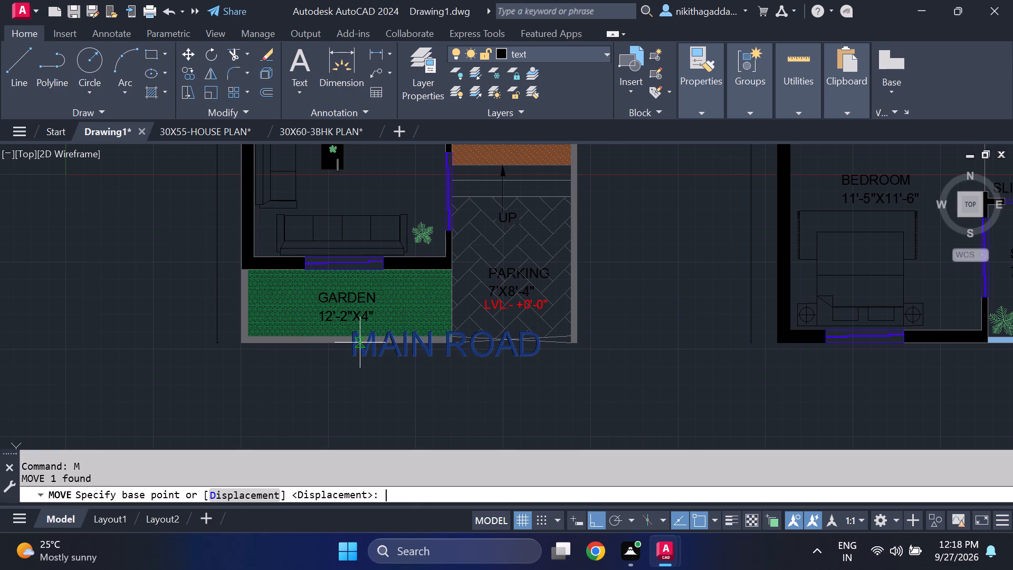
left_click(357, 360)
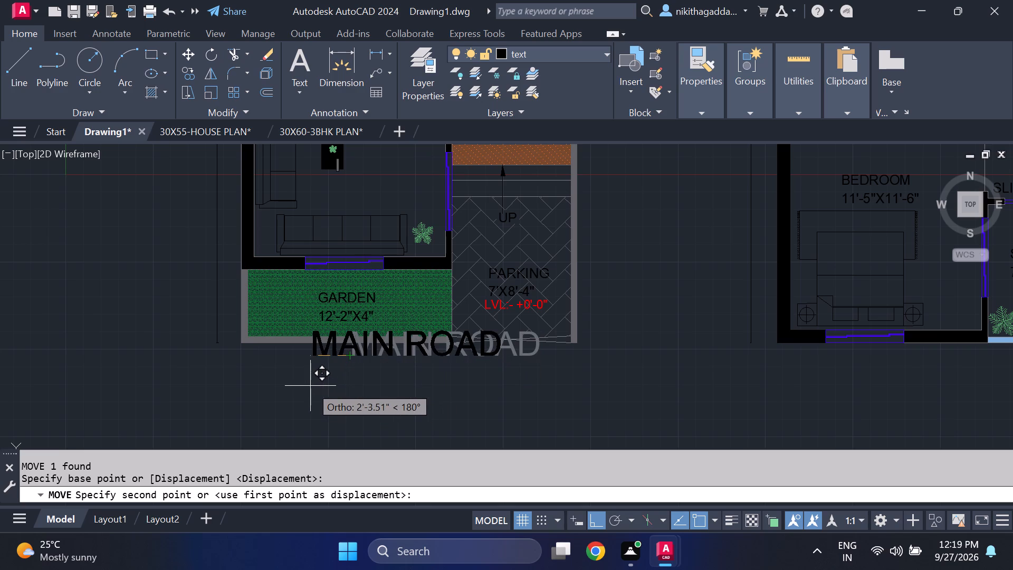
key("F8")
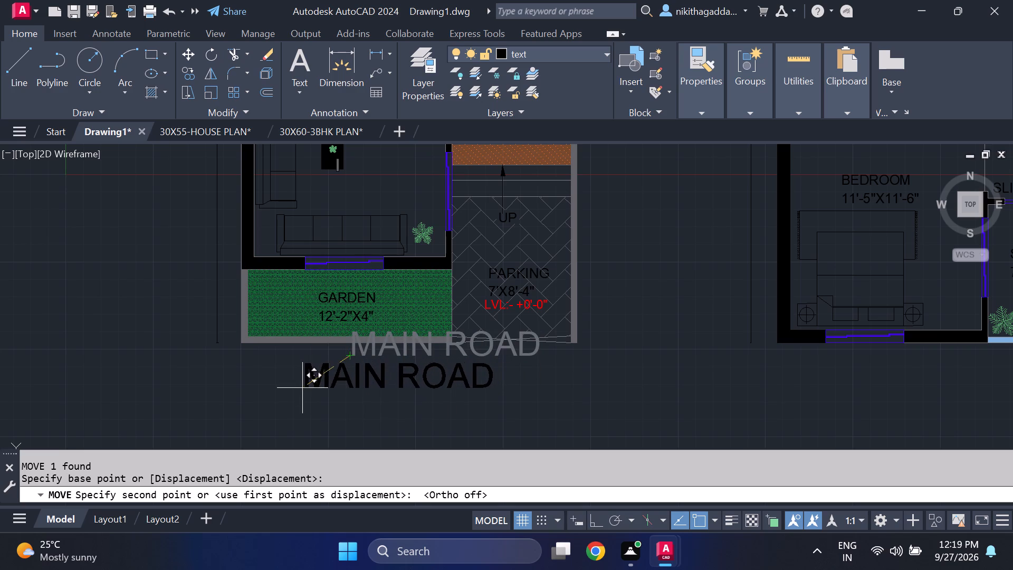
left_click(300, 391)
Copy the MAIN ROAD text below the second plan's front edge and again just beneath the original text.
scroll(535, 421, "down", 3)
middle_click_drag(540, 422, 536, 418)
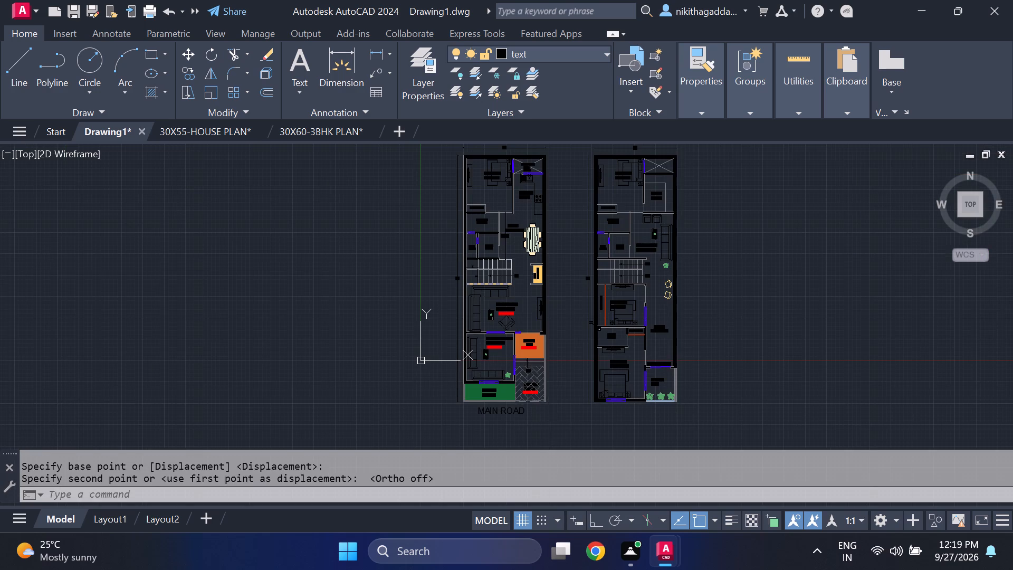
middle_click_drag(536, 418, 484, 384)
scroll(479, 381, "up", 2)
left_click(437, 357)
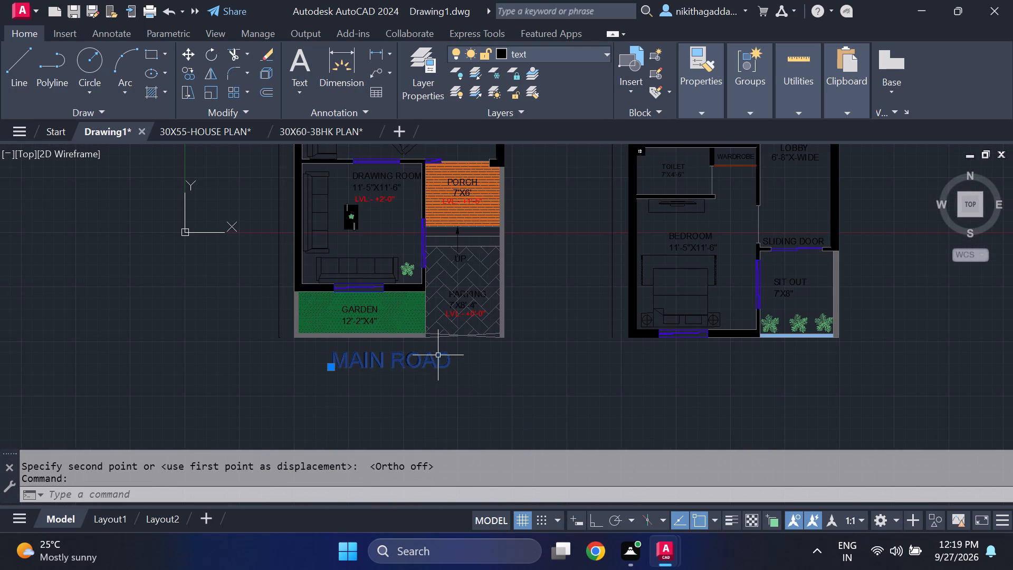
type("CO")
key("Return")
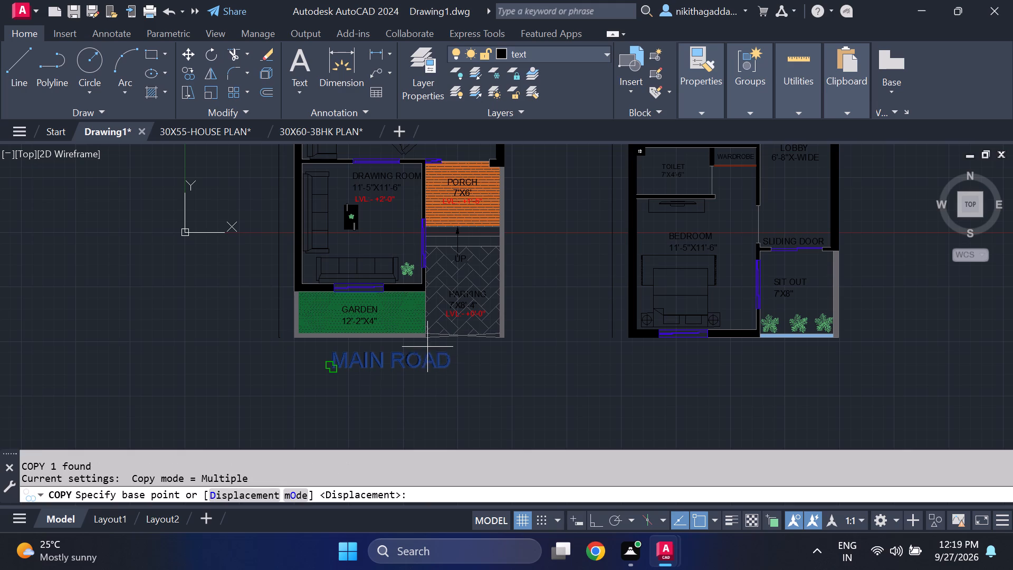
left_click(343, 367)
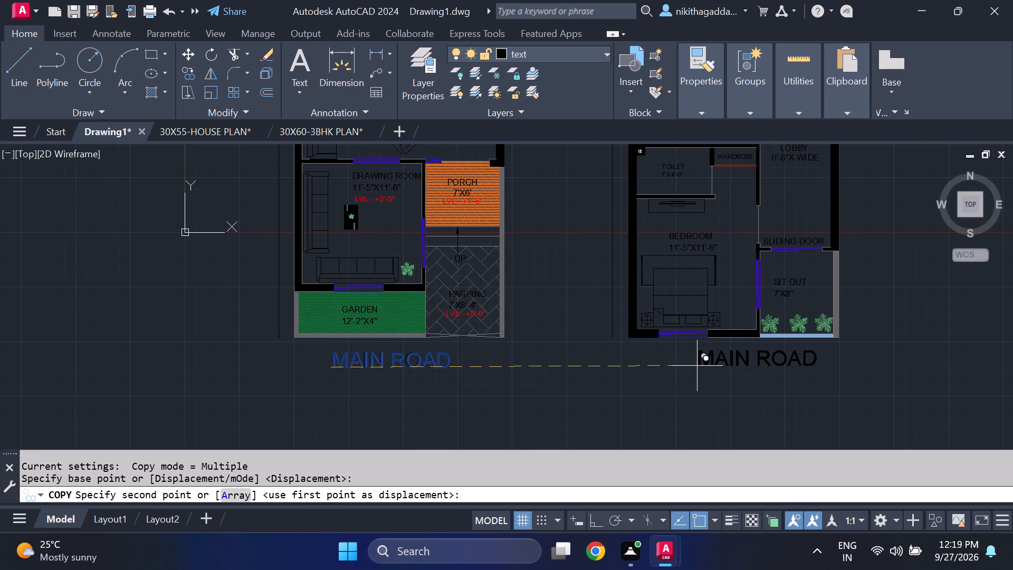
left_click(697, 365)
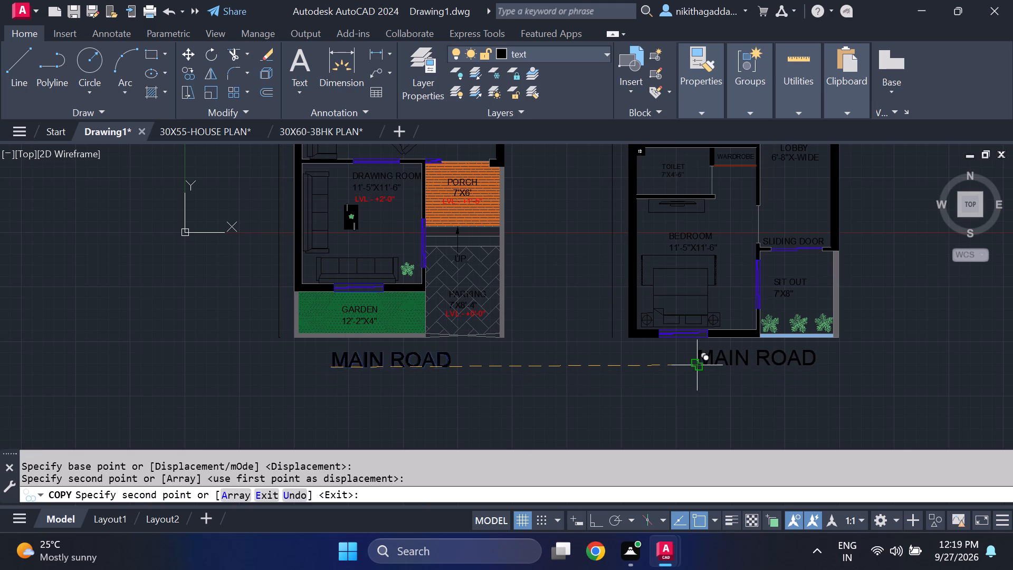
left_click(290, 400)
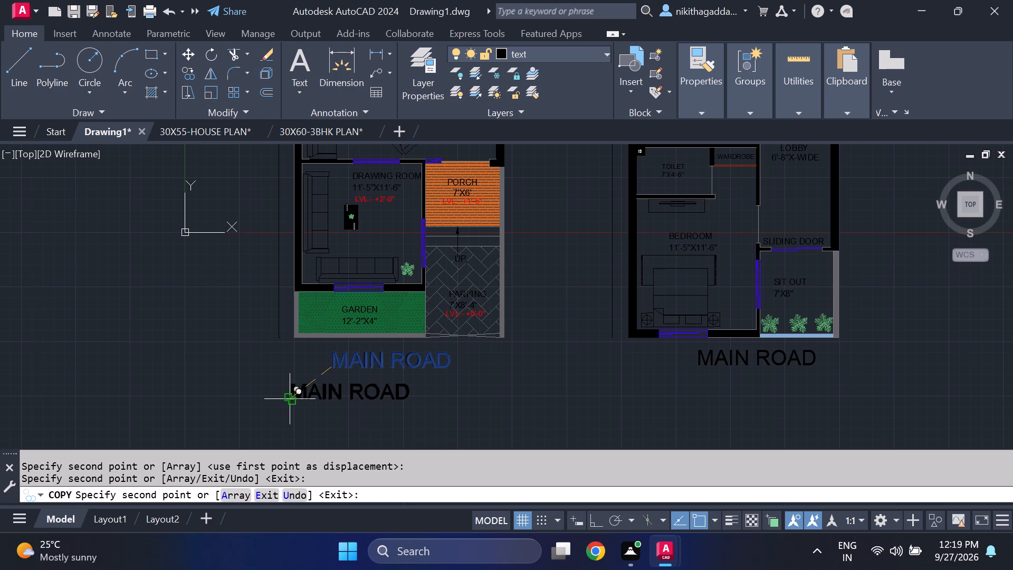
key("Escape")
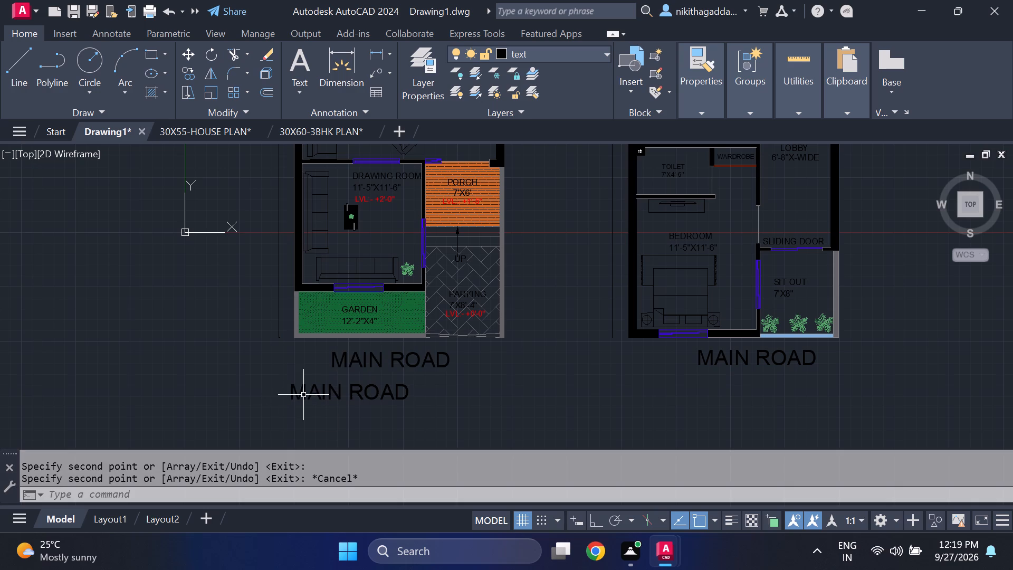
Change the lower MAIN ROAD copy under the garden-and-parking plan to GROUND FLOOR PLAN.
double_click(303, 395)
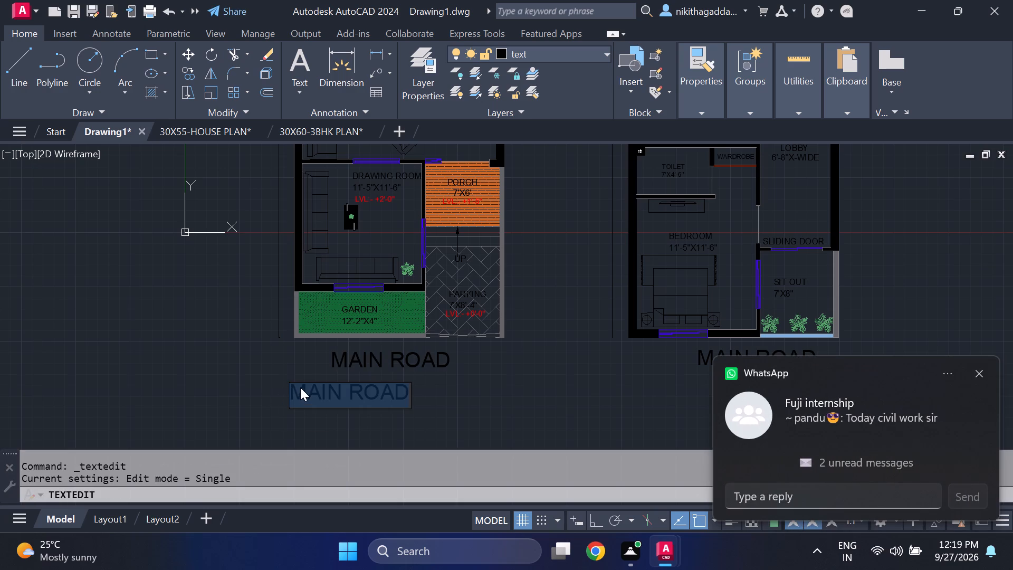
key("Delete")
type("GROUND FLOOR")
key("space")
type("PLA")
key("n")
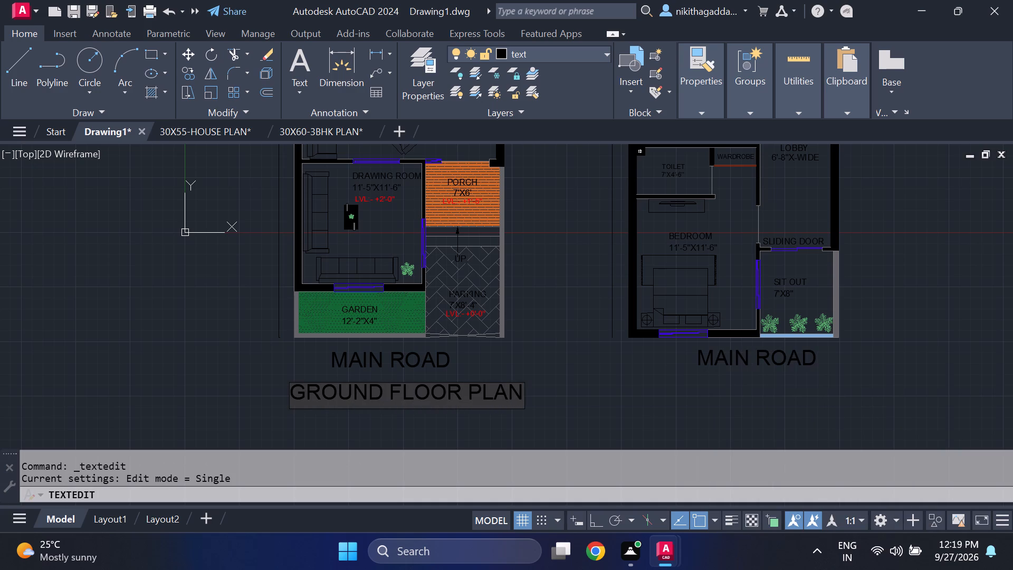
key("Return")
Copy the GROUND FLOOR PLAN title across to beneath the second plan's MAIN ROAD text, level with the original.
left_click(360, 382)
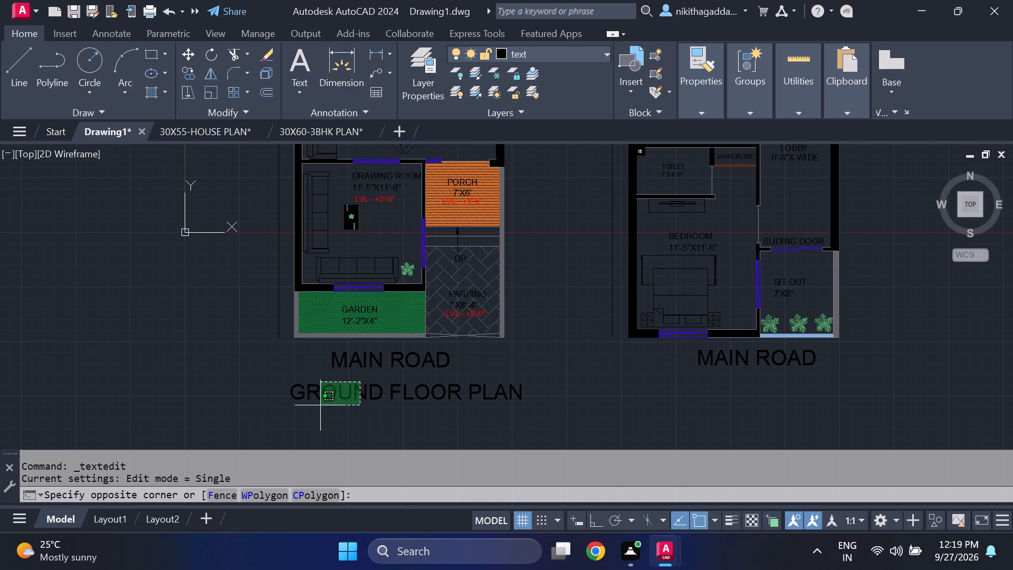
left_click_drag(318, 406, 308, 407)
type("CO")
key("Return")
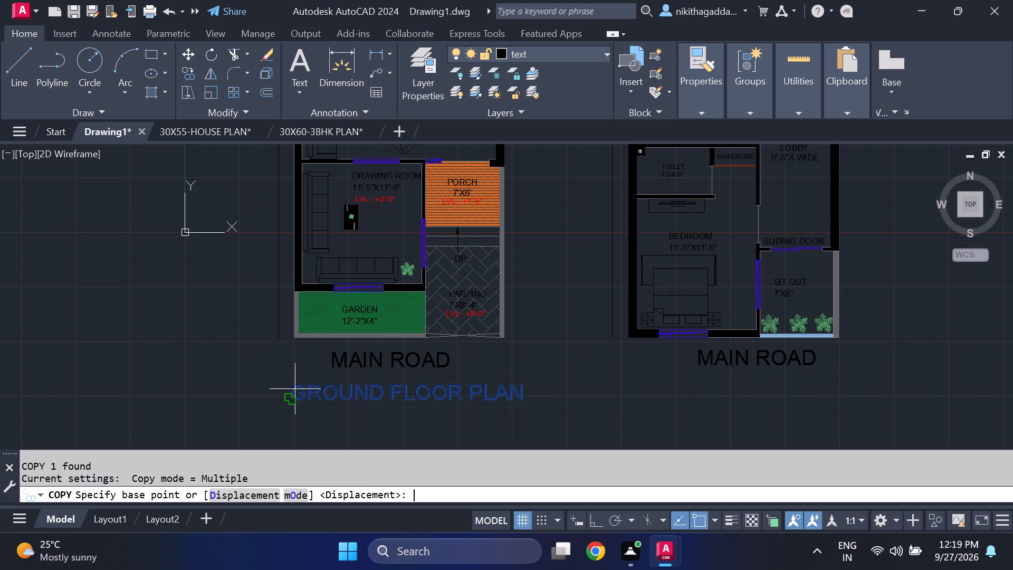
left_click(293, 403)
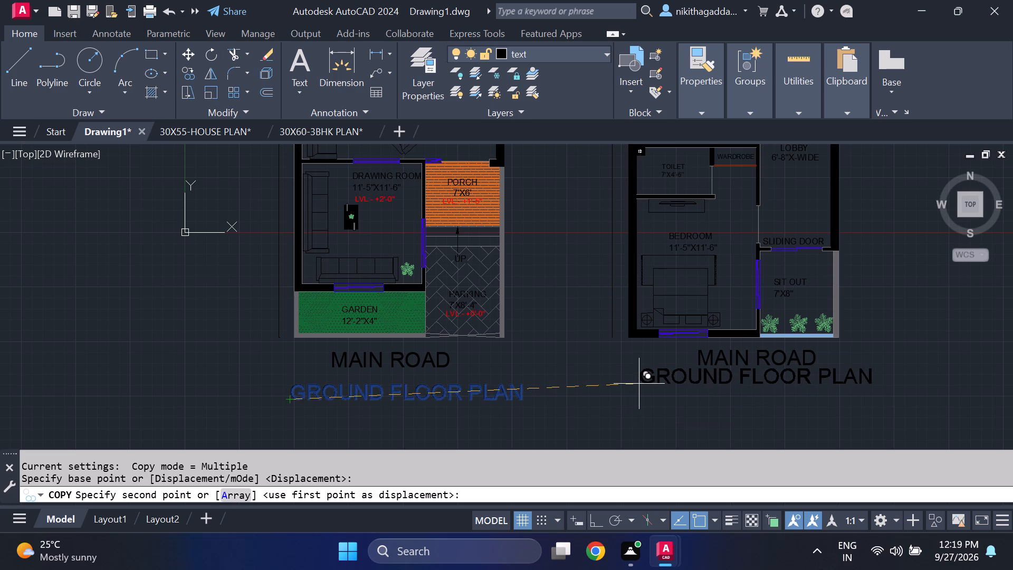
left_click(645, 396)
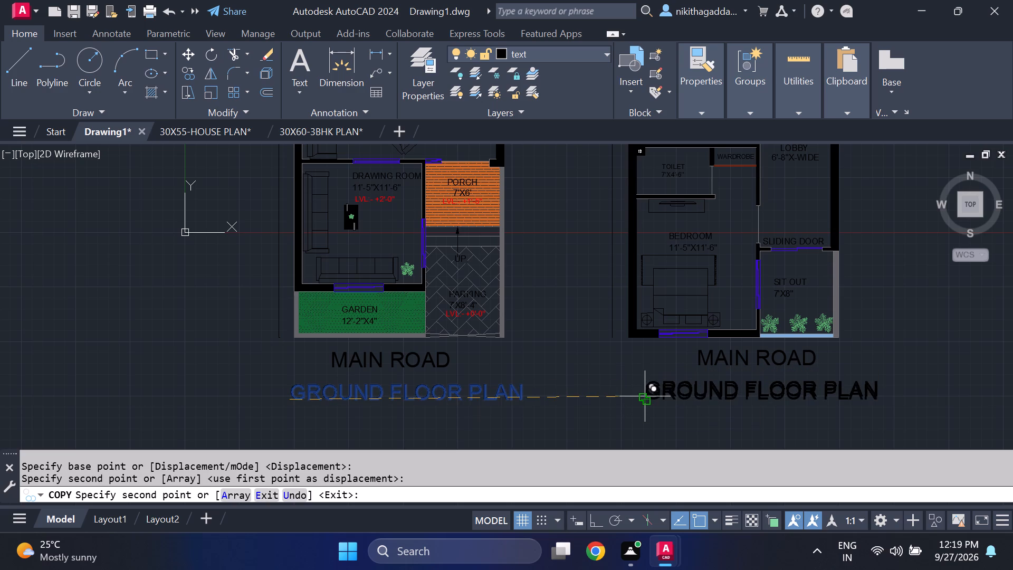
key("Escape")
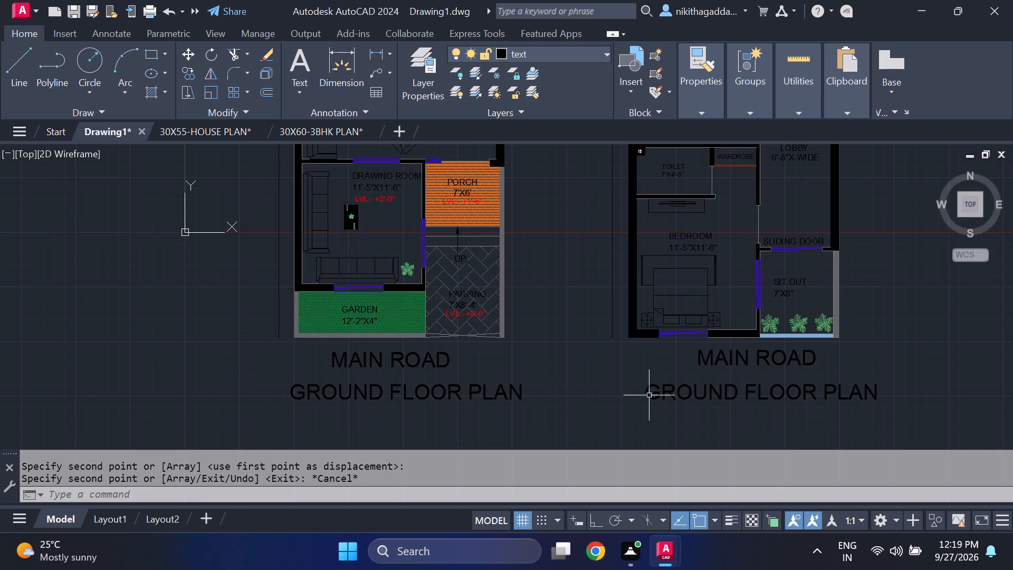
Change the copied title under the second plan to FIRST FLOOR PLAN.
double_click(685, 395)
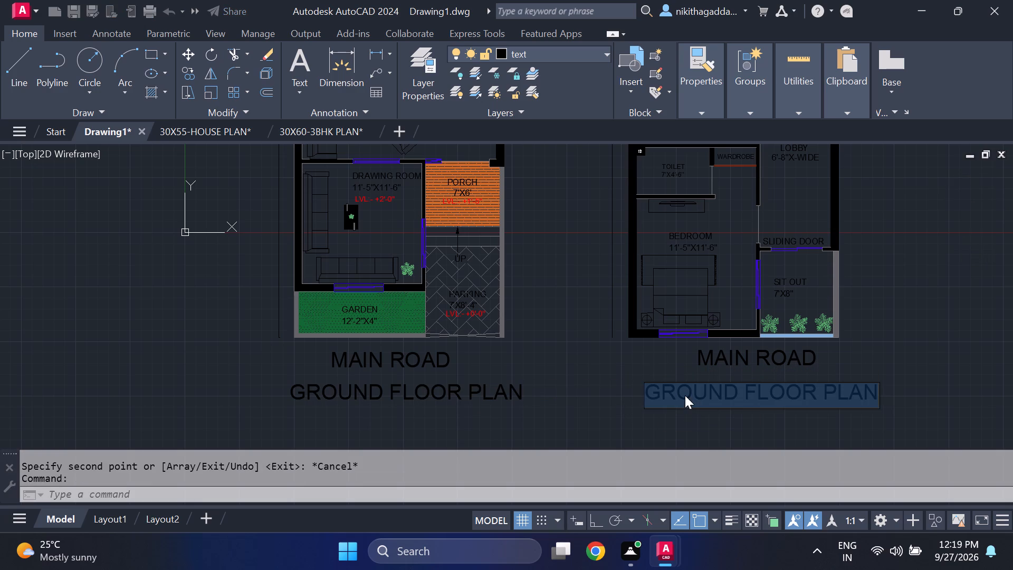
left_click(738, 385)
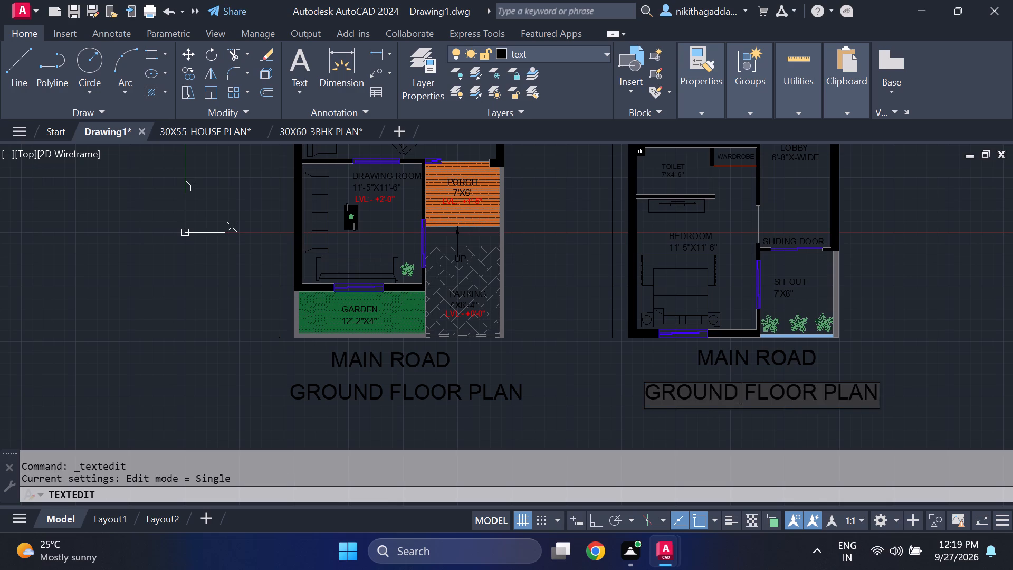
key("BackSpace")
key("BackSpace")
key("BackSpace")
key("BackSpace")
key("BackSpace")
key("BackSpace")
key("BackSpace")
key("BackSpace")
key("BackSpace")
key("BackSpace")
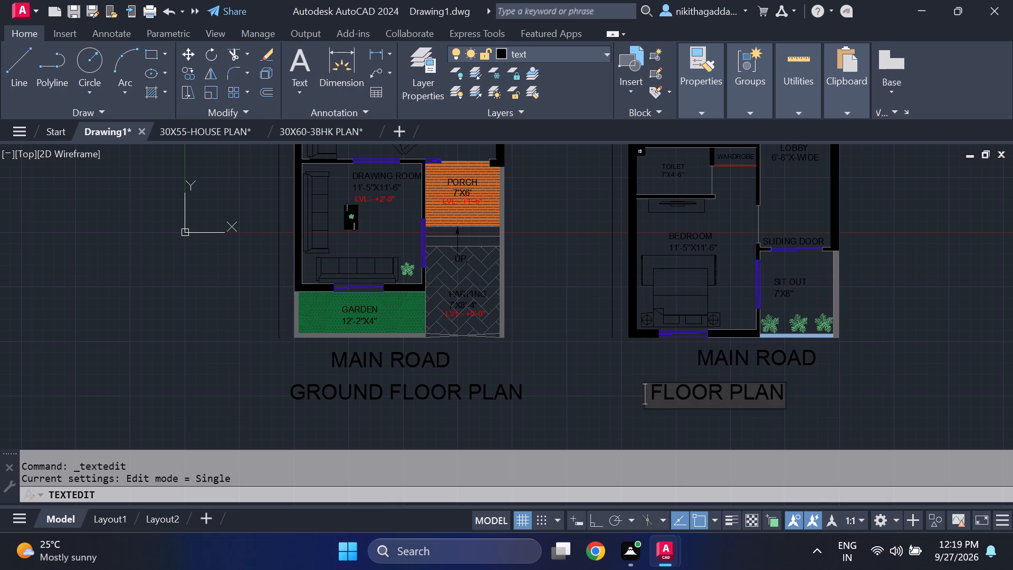
type("FIRST")
key("Return")
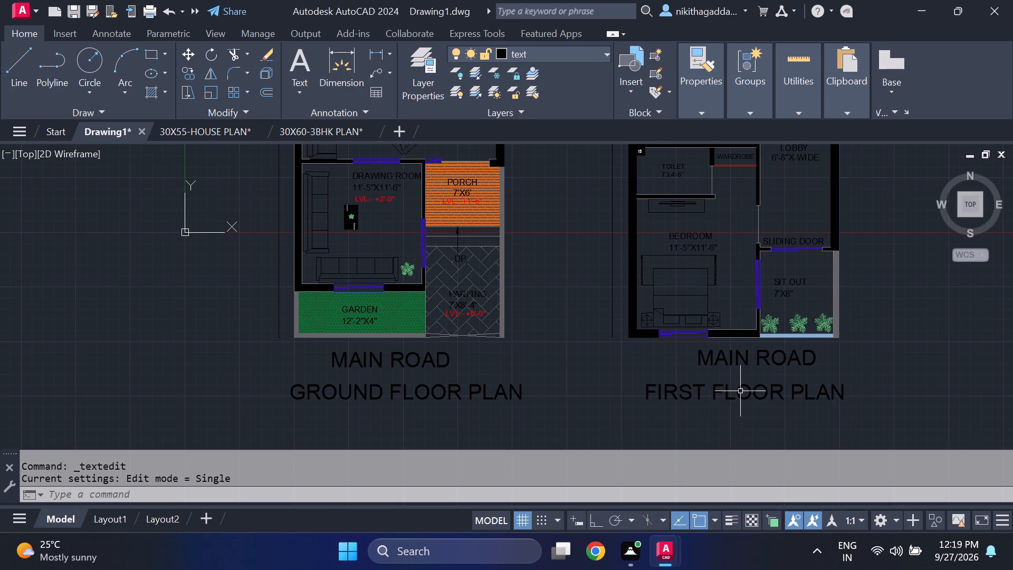
Make the walls layer current and set its colour to index color 250.
scroll(740, 391, "down", 3)
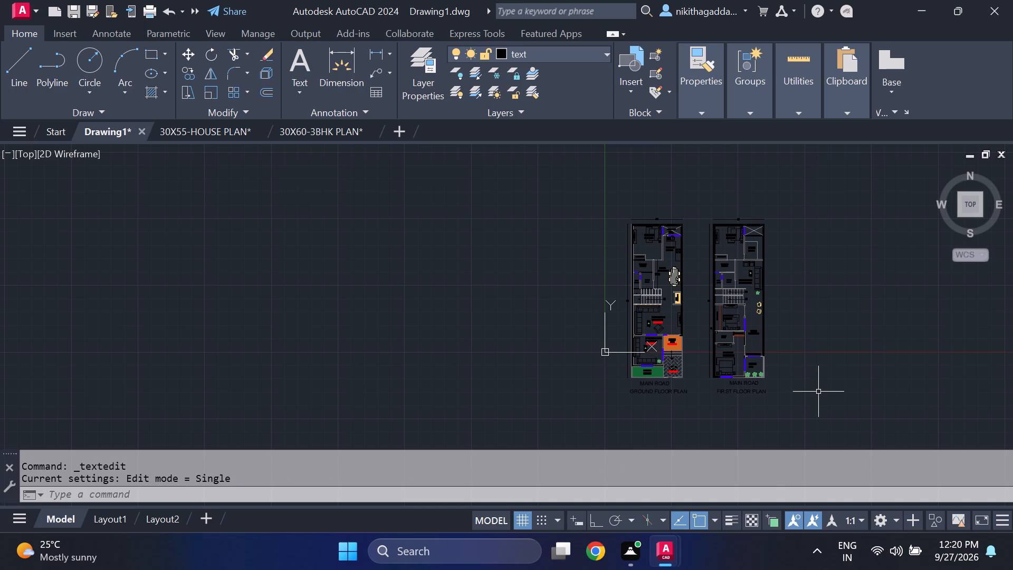
middle_click(816, 377)
middle_click_drag(686, 368, 673, 368)
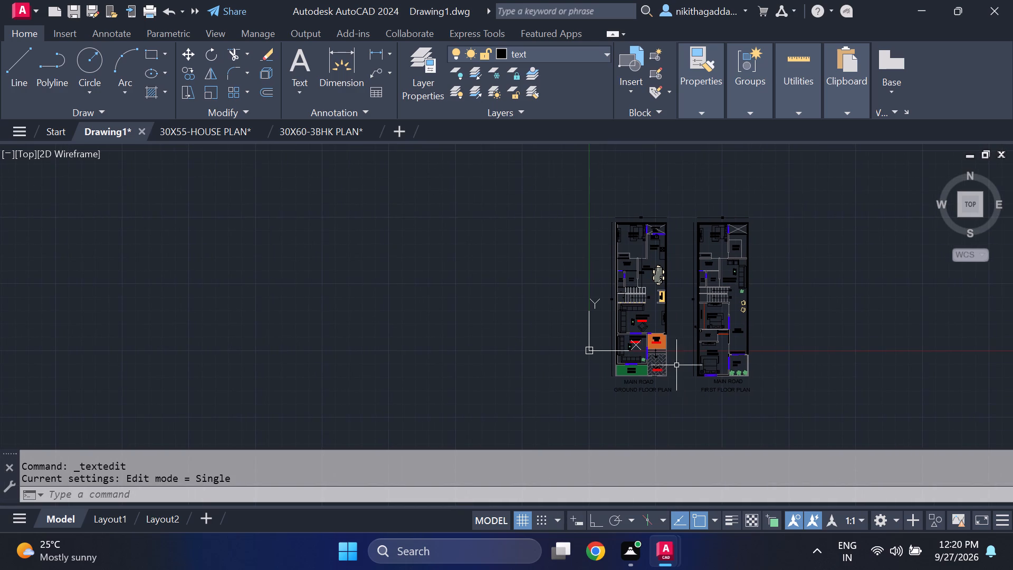
middle_click_drag(825, 399, 643, 396)
scroll(570, 340, "up", 1)
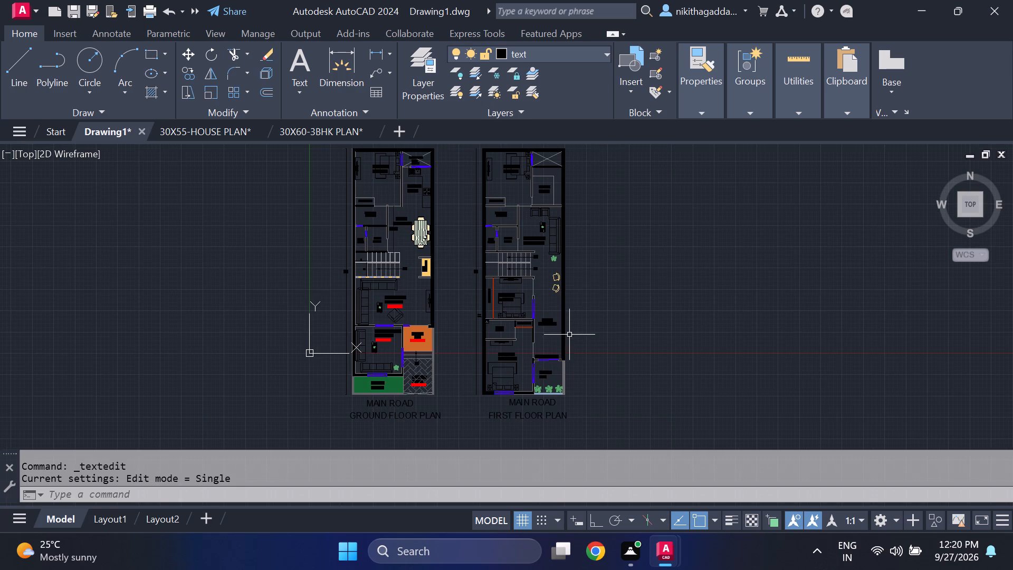
left_click(590, 51)
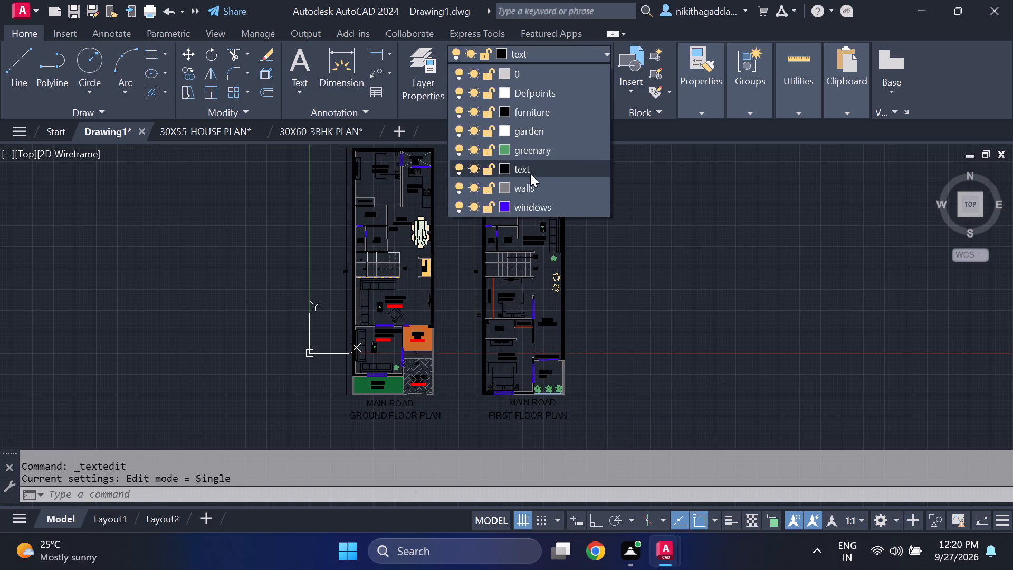
left_click(517, 191)
left_click(495, 54)
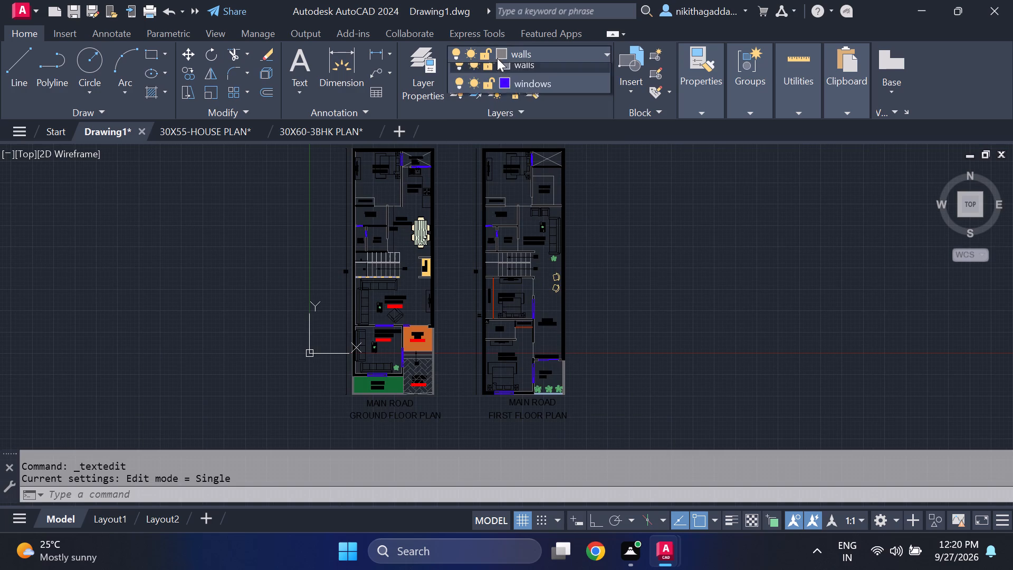
left_click(503, 188)
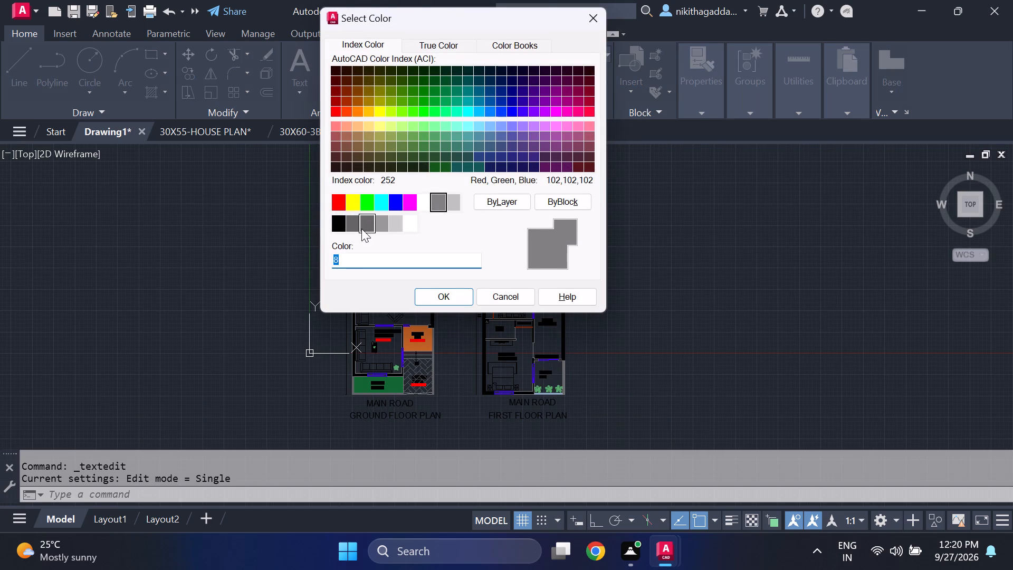
left_click(339, 223)
left_click(426, 294)
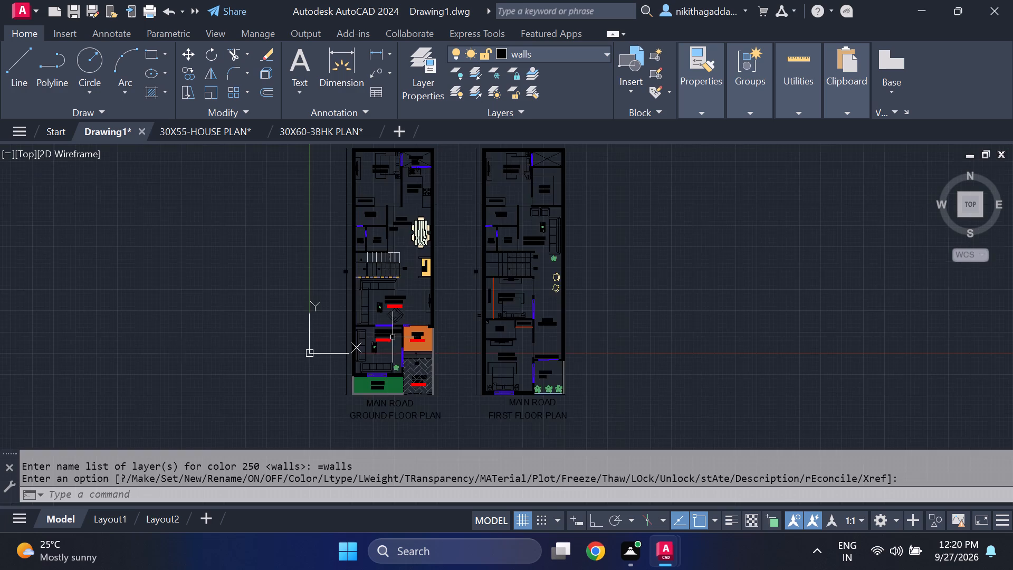
Examine both floor plans with the recoloured walls, from the front rooms to the stairs, toilets and kitchen.
scroll(393, 337, "up", 2)
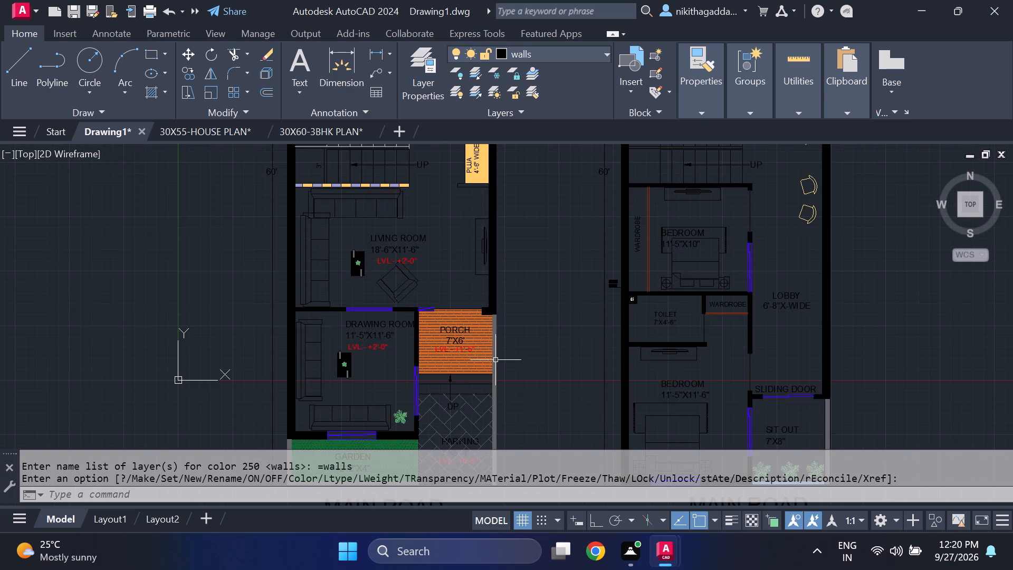
middle_click_drag(574, 363, 549, 294)
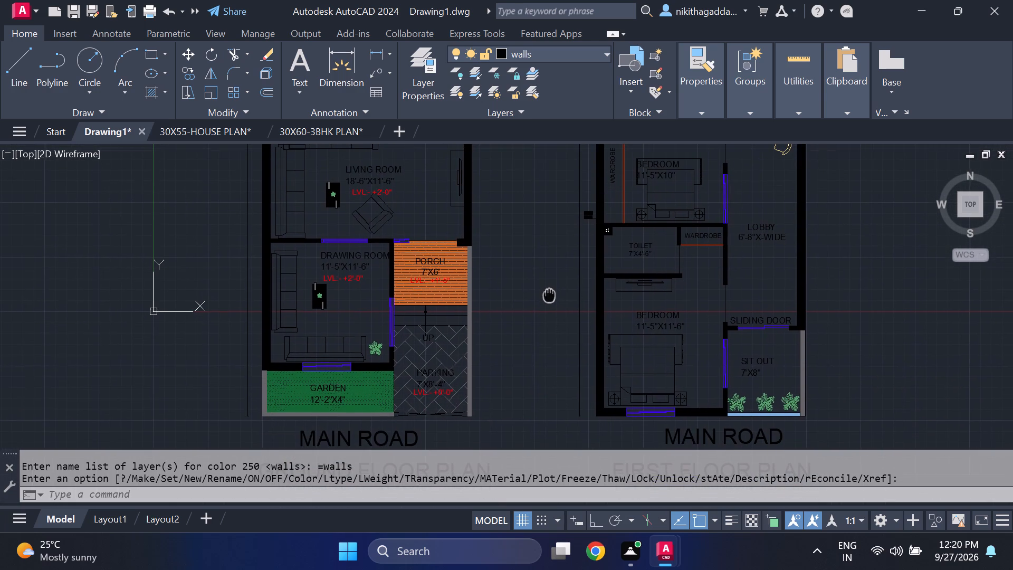
middle_click_drag(549, 294, 549, 293)
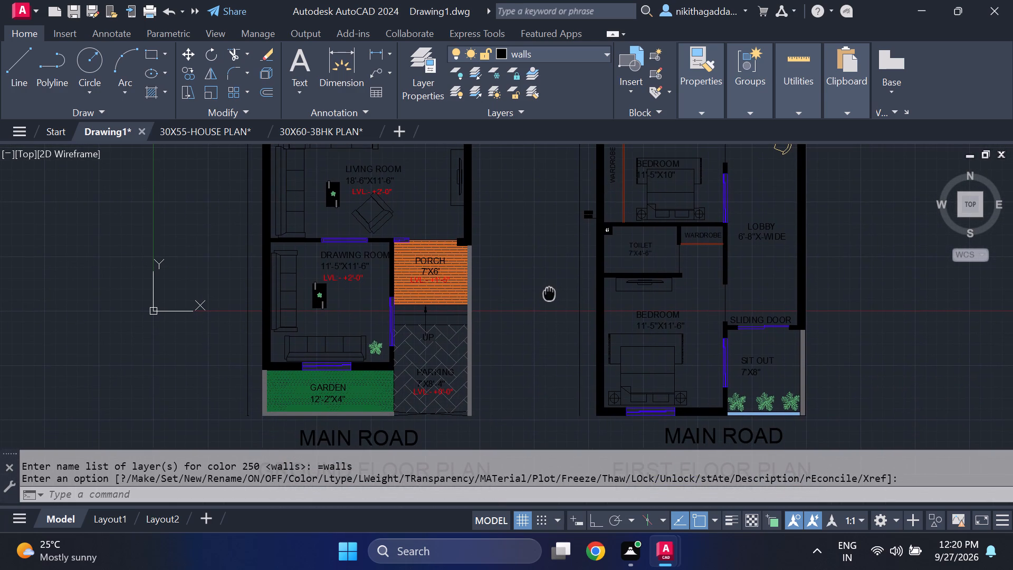
middle_click_drag(549, 293, 542, 310)
scroll(512, 311, "down", 2)
middle_click_drag(521, 277, 491, 350)
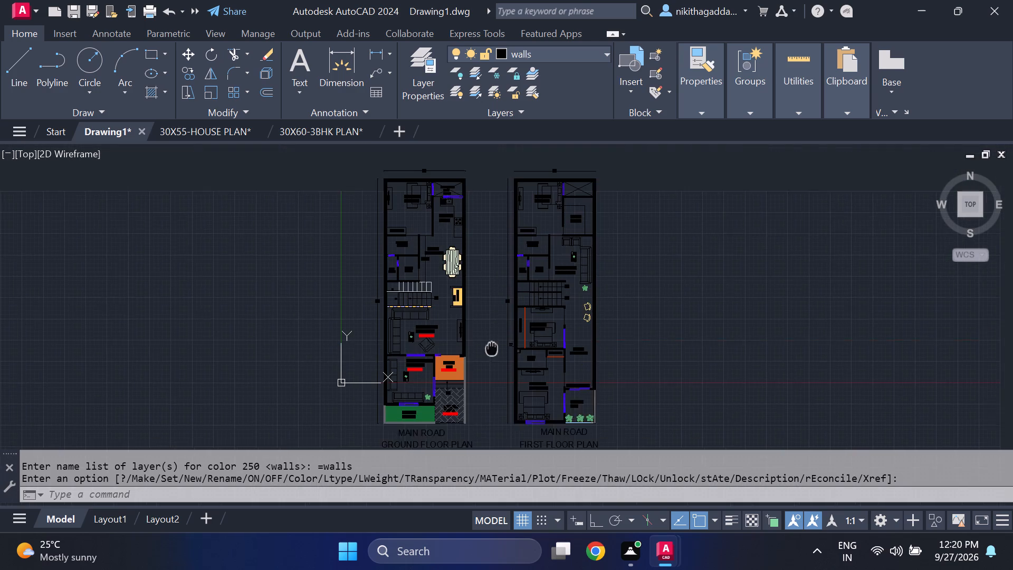
middle_click_drag(491, 350, 491, 355)
scroll(414, 194, "up", 2)
middle_click_drag(578, 328, 501, 234)
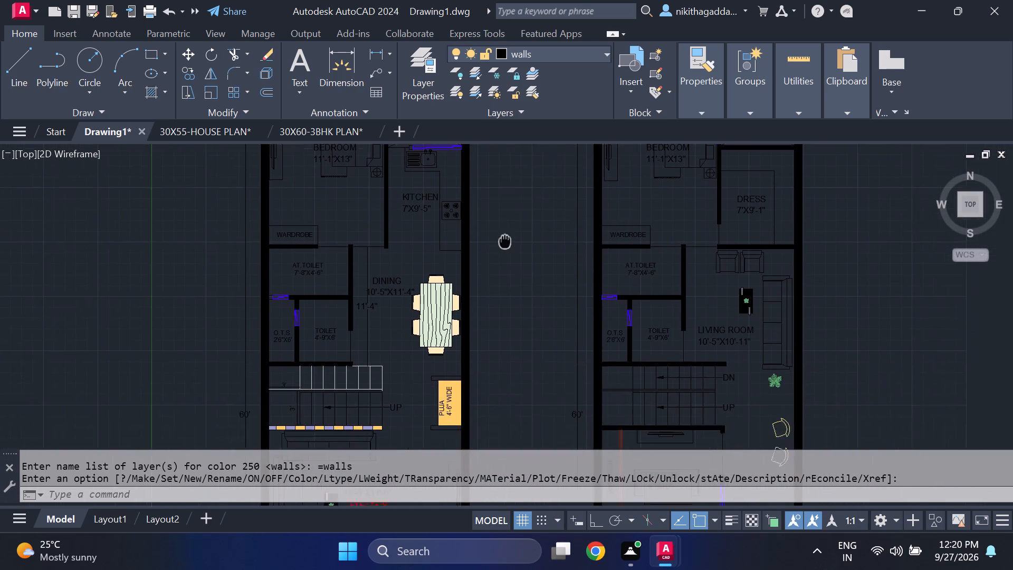
middle_click_drag(501, 234, 493, 221)
scroll(579, 296, "up", 1)
scroll(611, 328, "down", 1)
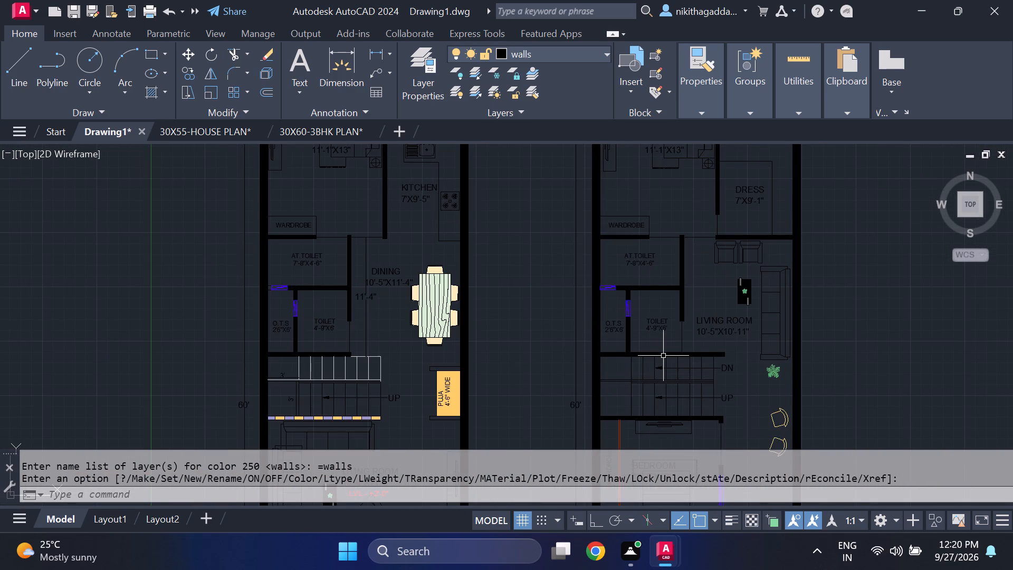
scroll(665, 348, "up", 3)
scroll(665, 347, "down", 4)
middle_click_drag(706, 384, 662, 324)
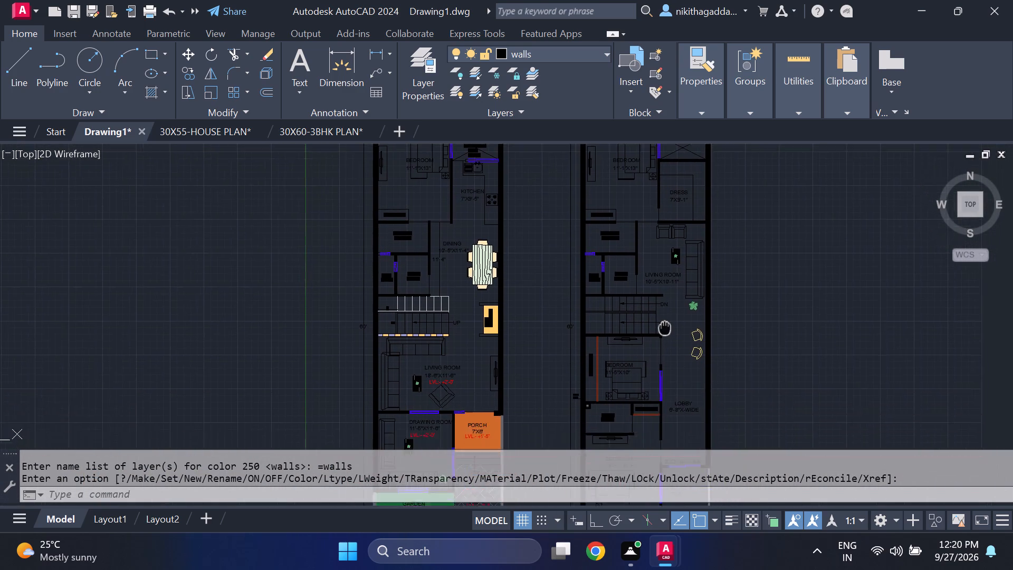
middle_click_drag(662, 324, 645, 302)
Hatch the two thin walls enclosing the ground floor PUJA area with a solid fill in colour 254,234,185.
scroll(451, 285, "up", 3)
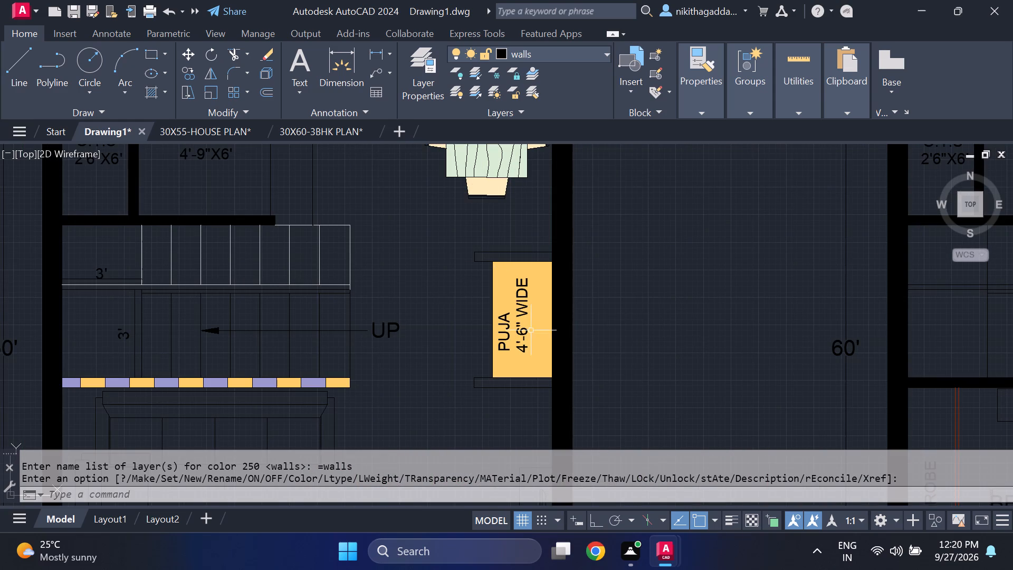
scroll(515, 278, "up", 1)
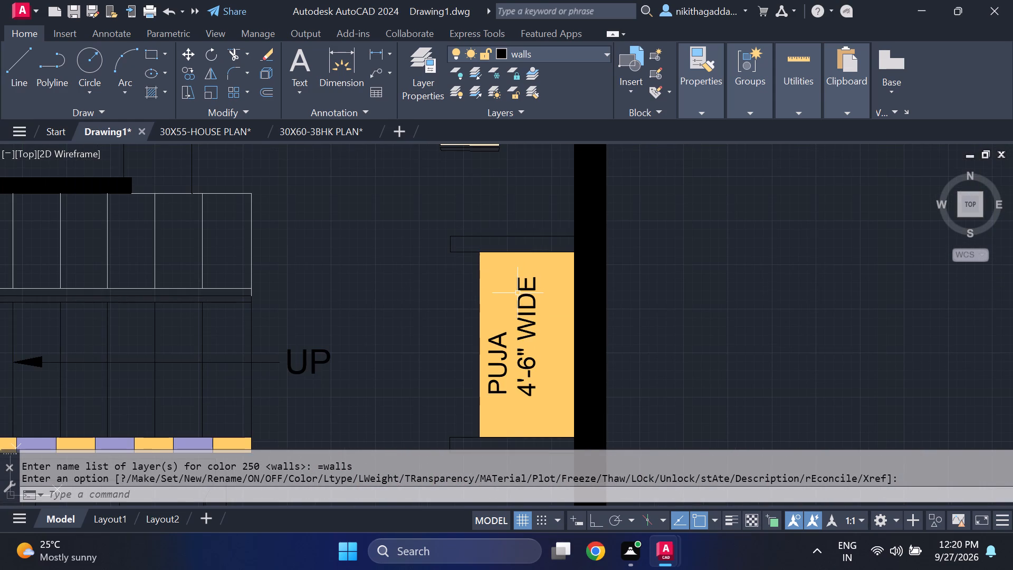
scroll(515, 311, "down", 2)
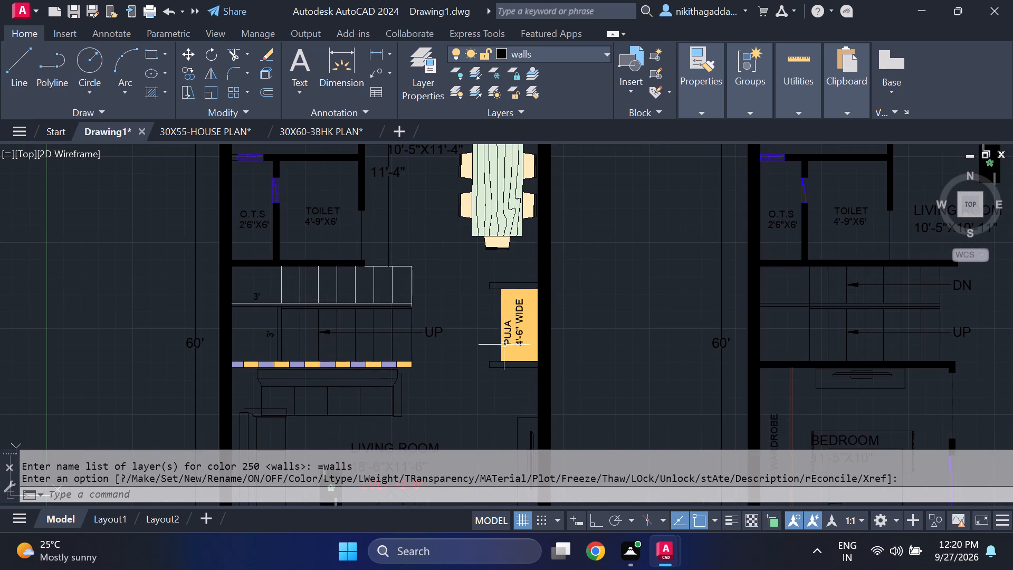
scroll(505, 388, "up", 2)
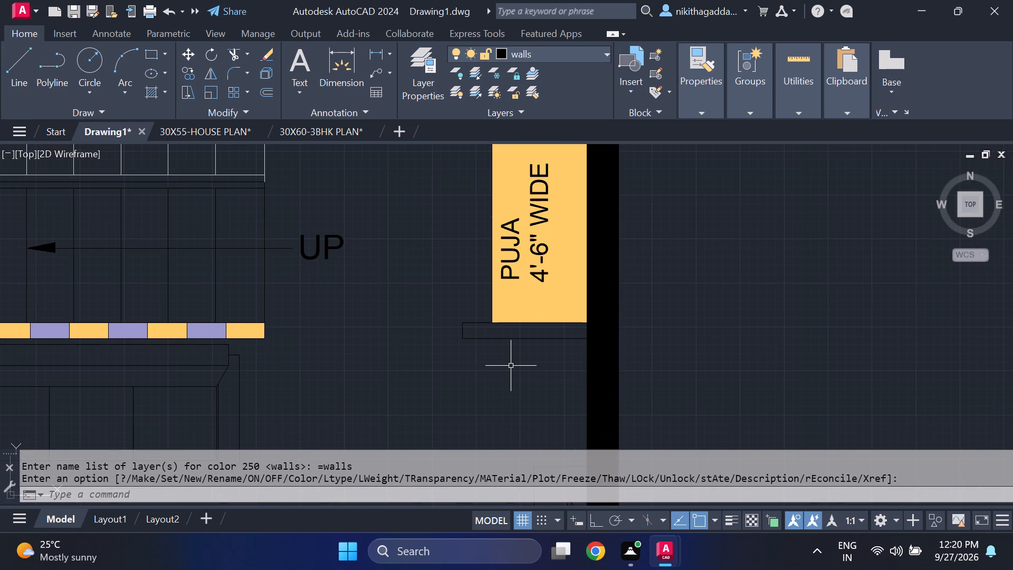
type("HATCH")
key("Return")
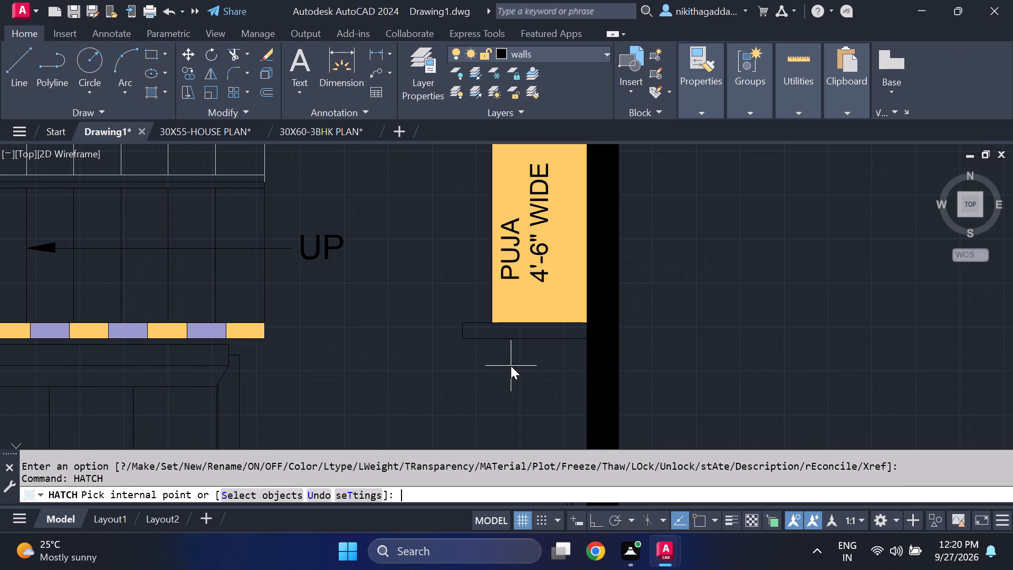
left_click(488, 73)
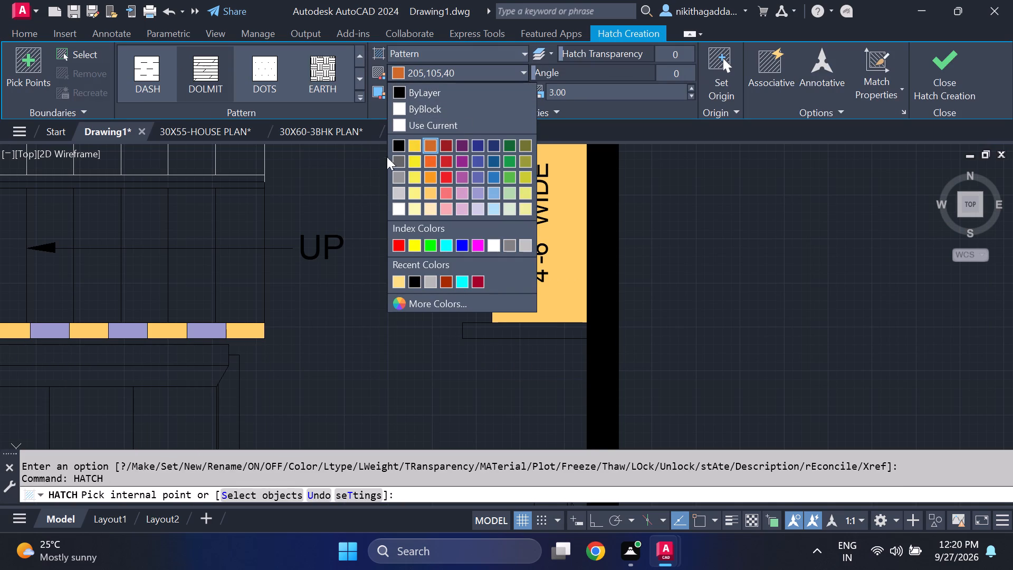
left_click(427, 195)
middle_click_drag(475, 175, 467, 192)
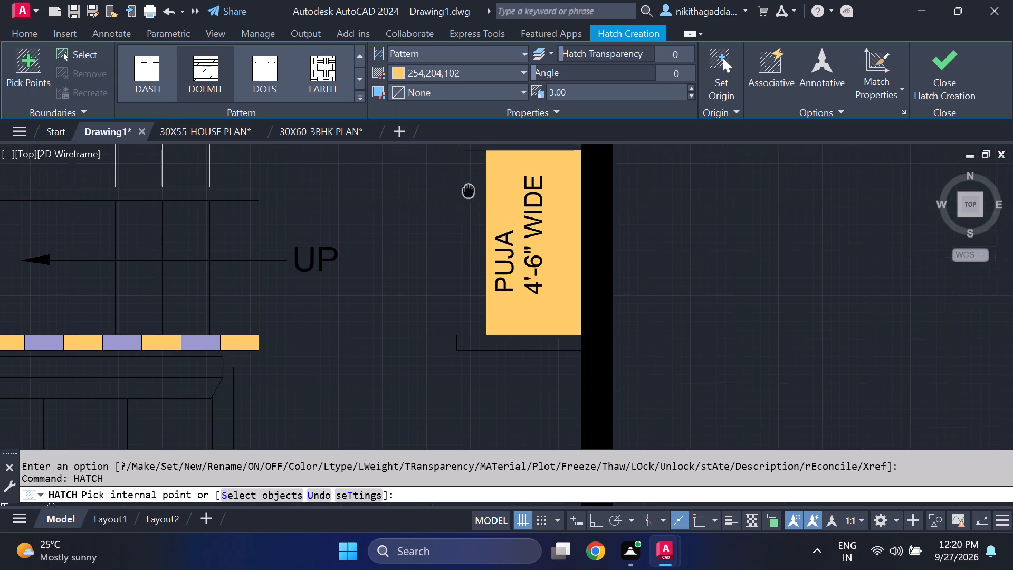
middle_click_drag(467, 192, 465, 212)
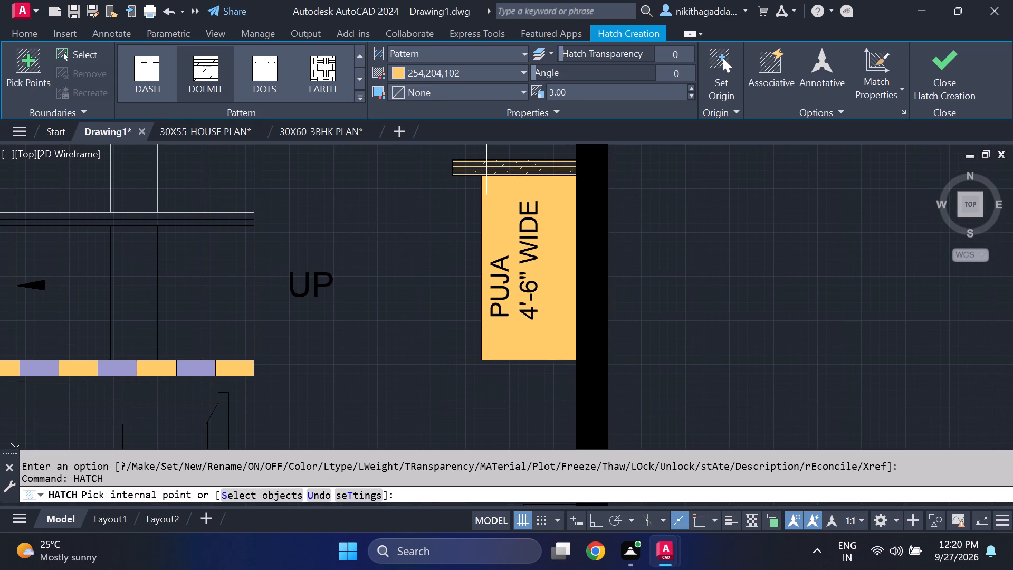
triple_click(357, 79)
triple_click(356, 79)
triple_click(356, 79)
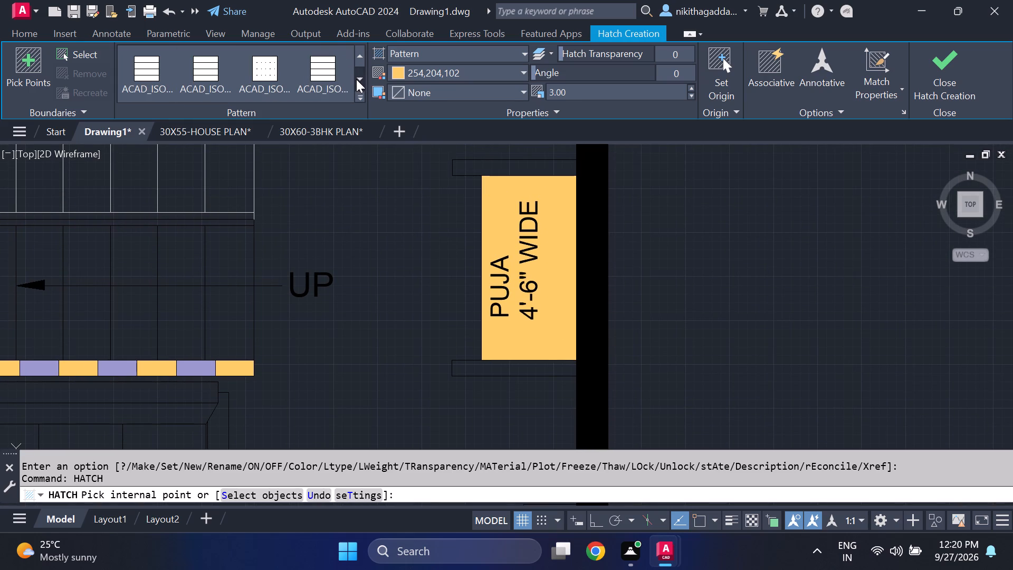
left_click(356, 79)
left_click(352, 52)
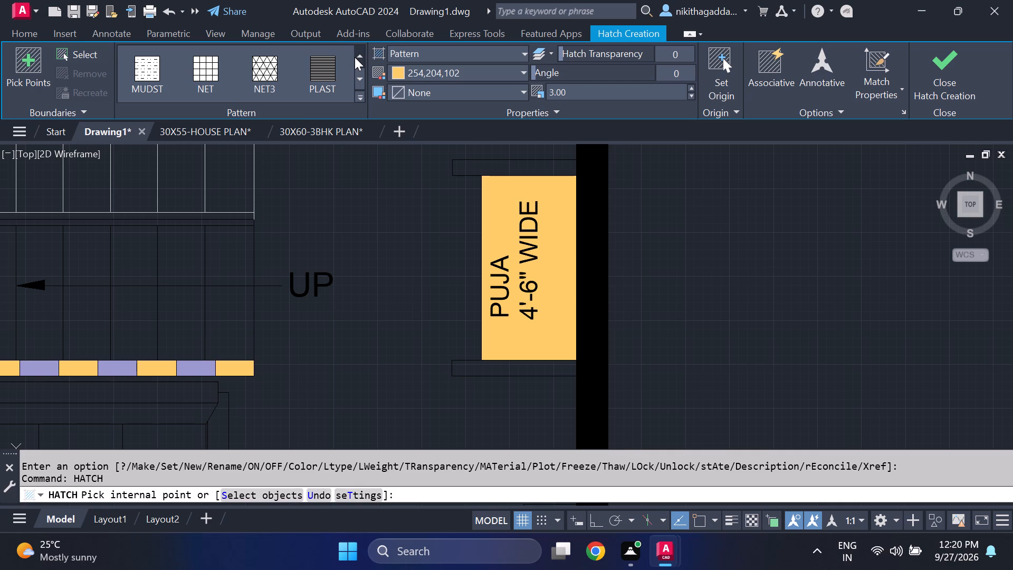
triple_click(355, 57)
triple_click(358, 54)
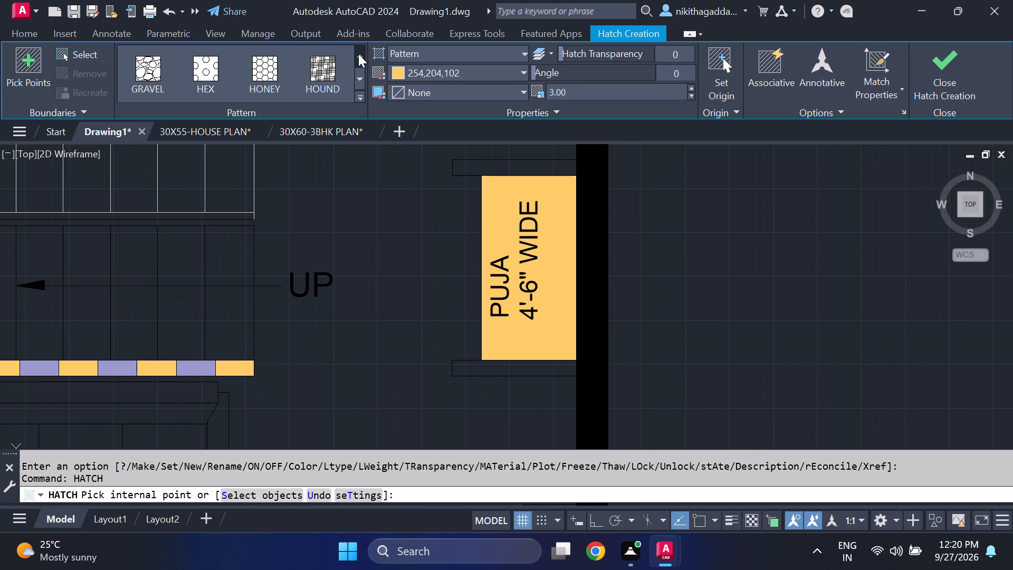
triple_click(358, 54)
left_click(358, 54)
left_click(357, 54)
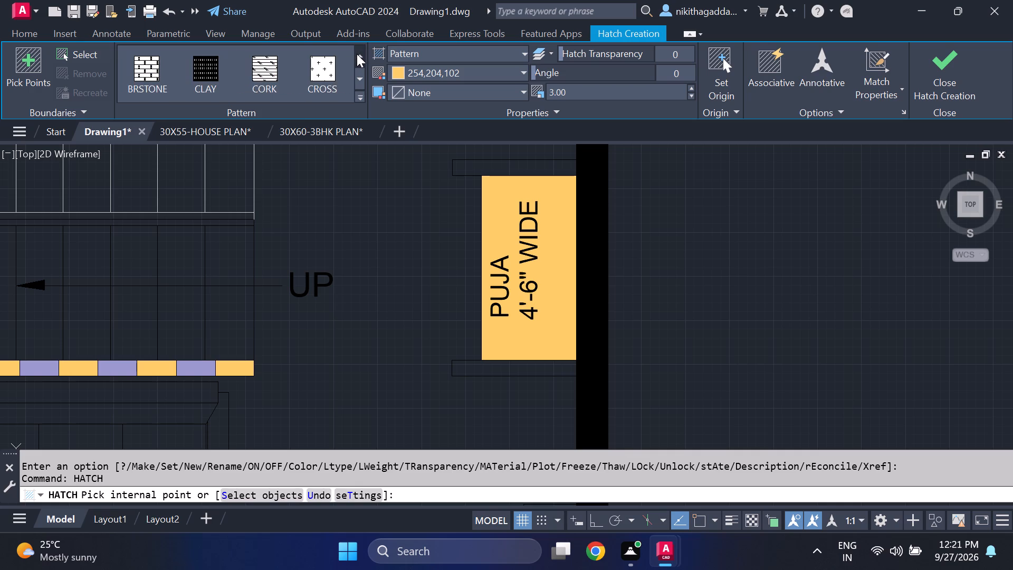
left_click(357, 54)
left_click(357, 54)
left_click(357, 54)
triple_click(357, 54)
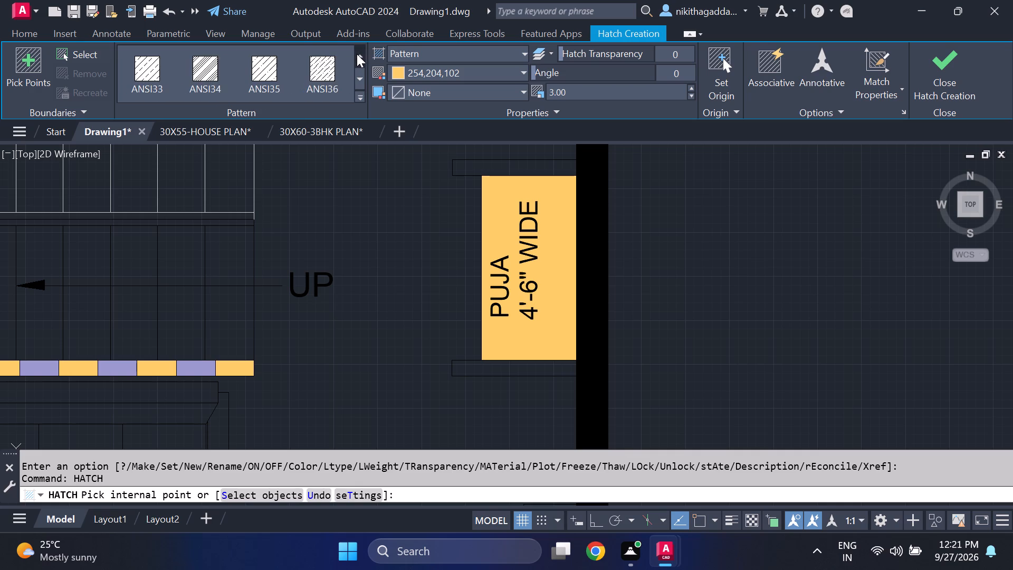
left_click(163, 59)
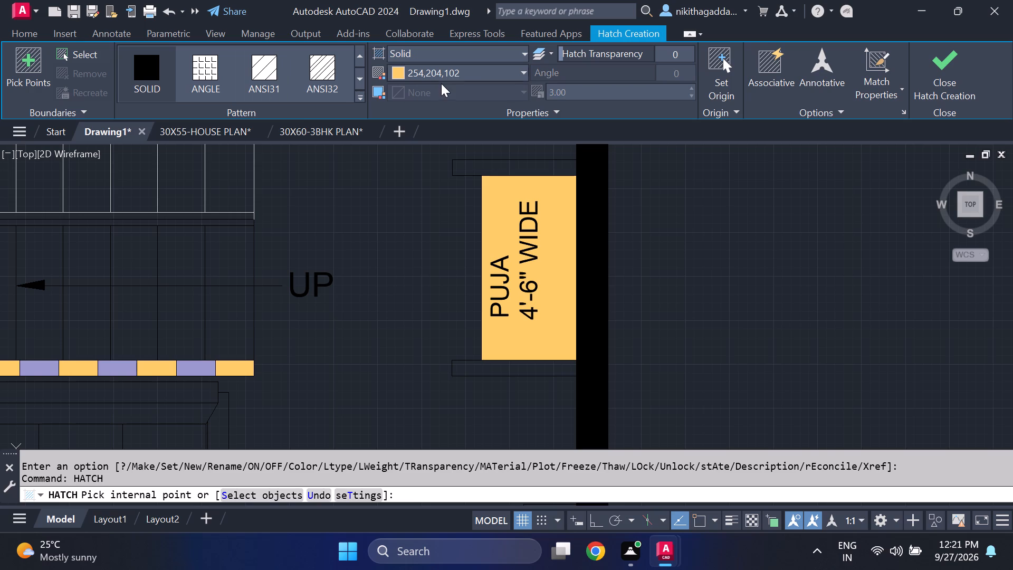
left_click(486, 68)
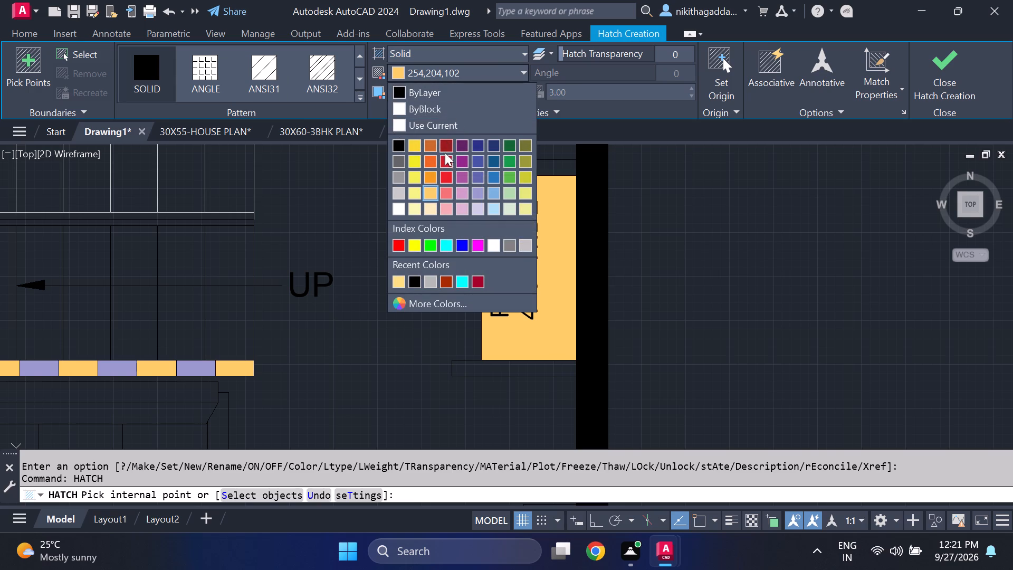
left_click(432, 210)
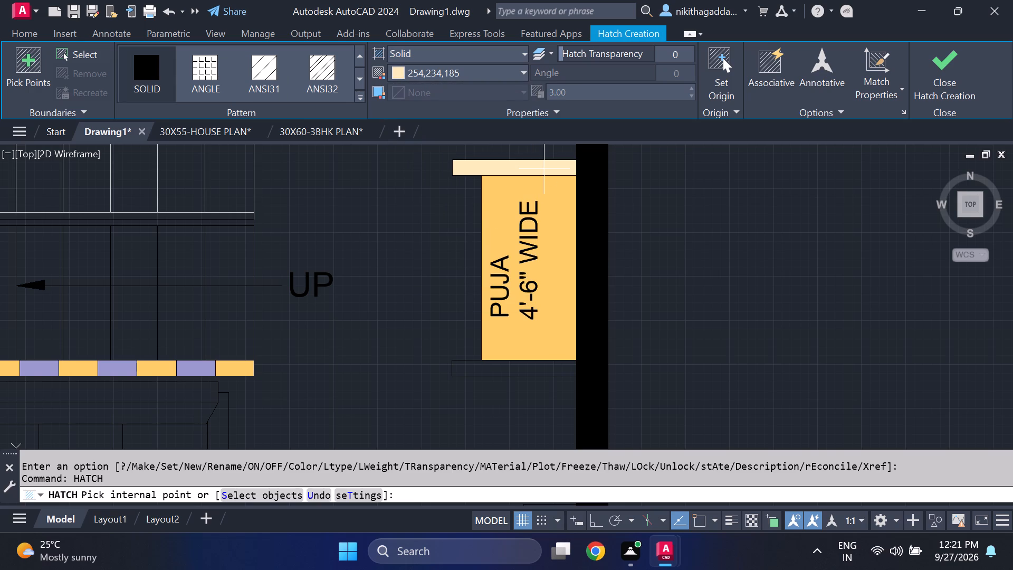
left_click(544, 169)
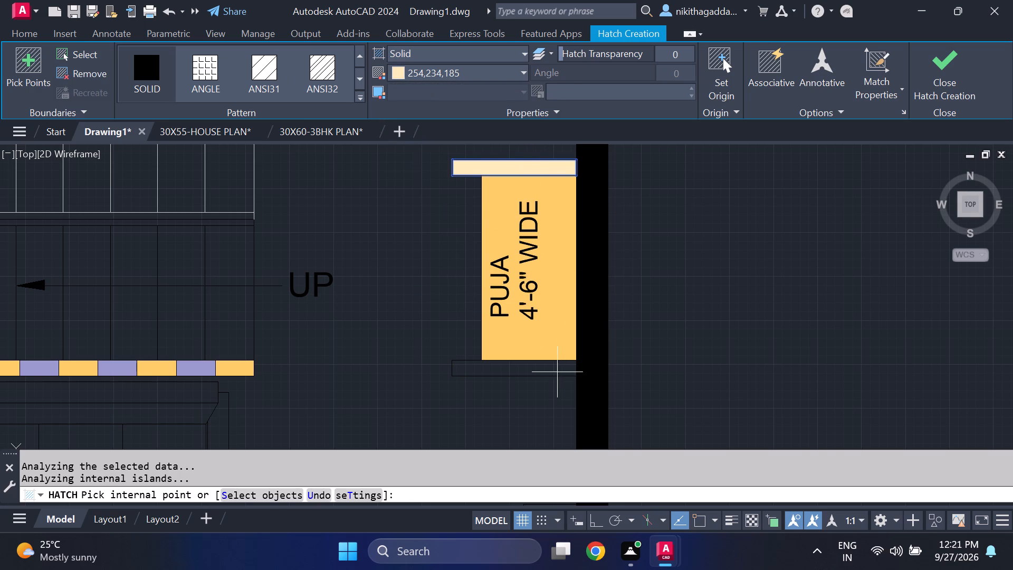
left_click(556, 375)
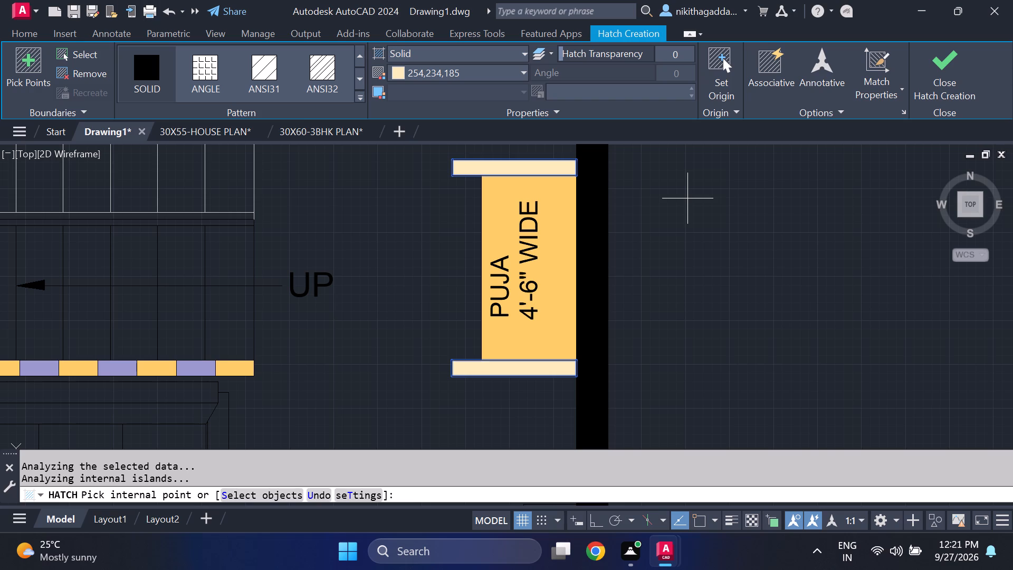
left_click(944, 79)
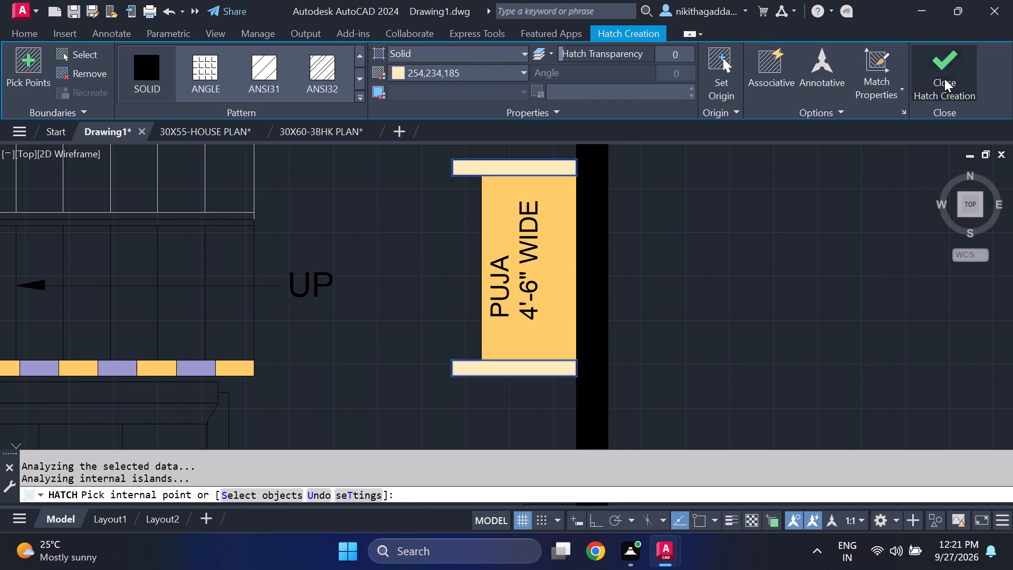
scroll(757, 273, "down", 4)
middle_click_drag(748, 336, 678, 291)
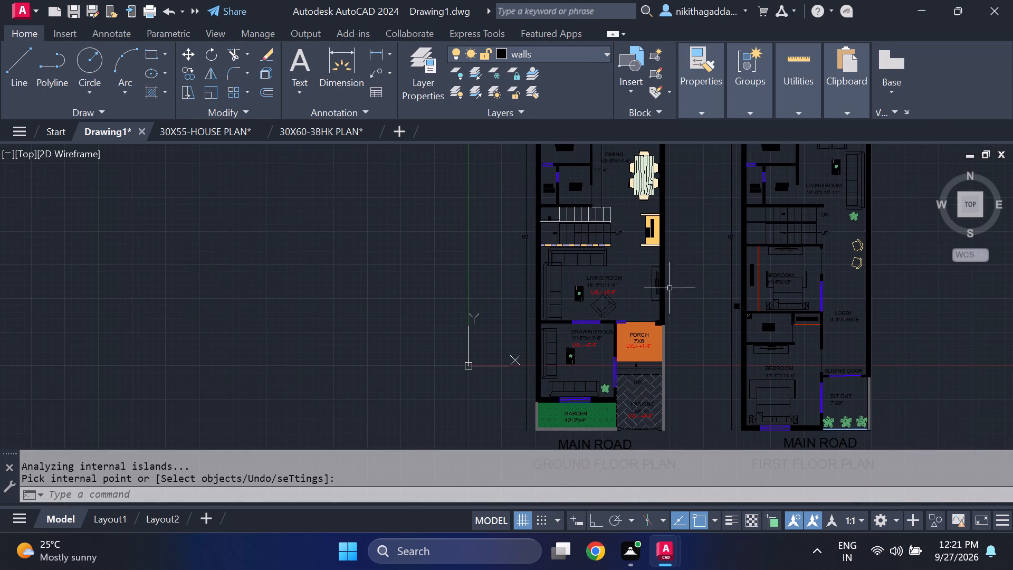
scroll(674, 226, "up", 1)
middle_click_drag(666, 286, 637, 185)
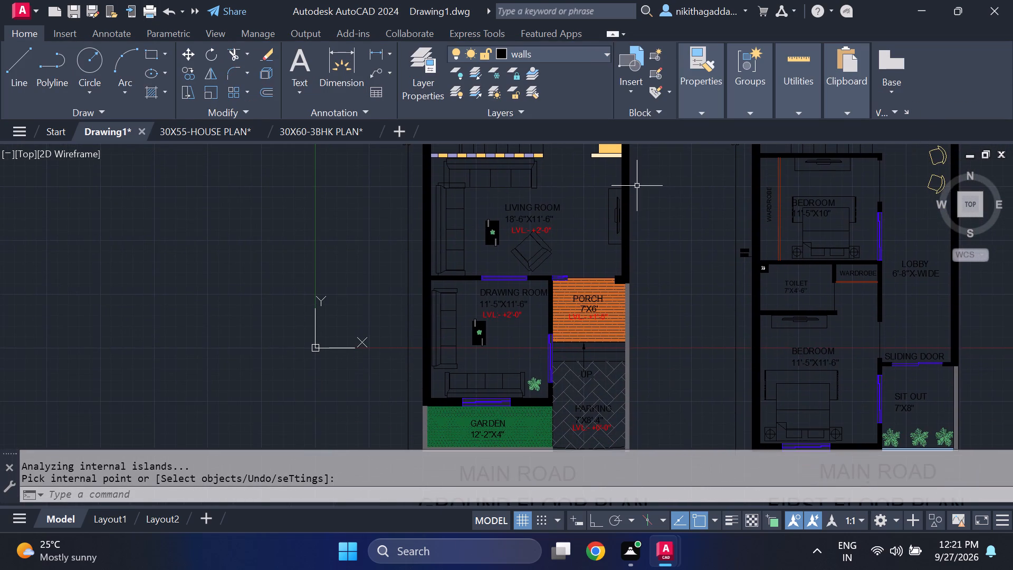
Examine the ground and first floor plans from the front rooms and titles through the stairs, PUJA, dining and living areas.
middle_click_drag(652, 302, 621, 220)
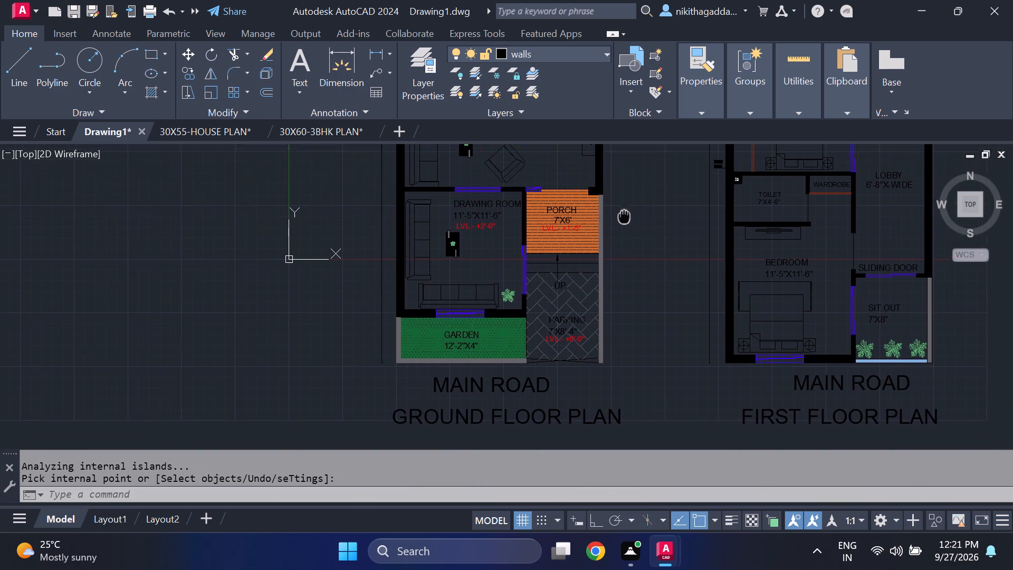
middle_click_drag(621, 220, 599, 267)
scroll(549, 377, "up", 2)
scroll(558, 374, "down", 1)
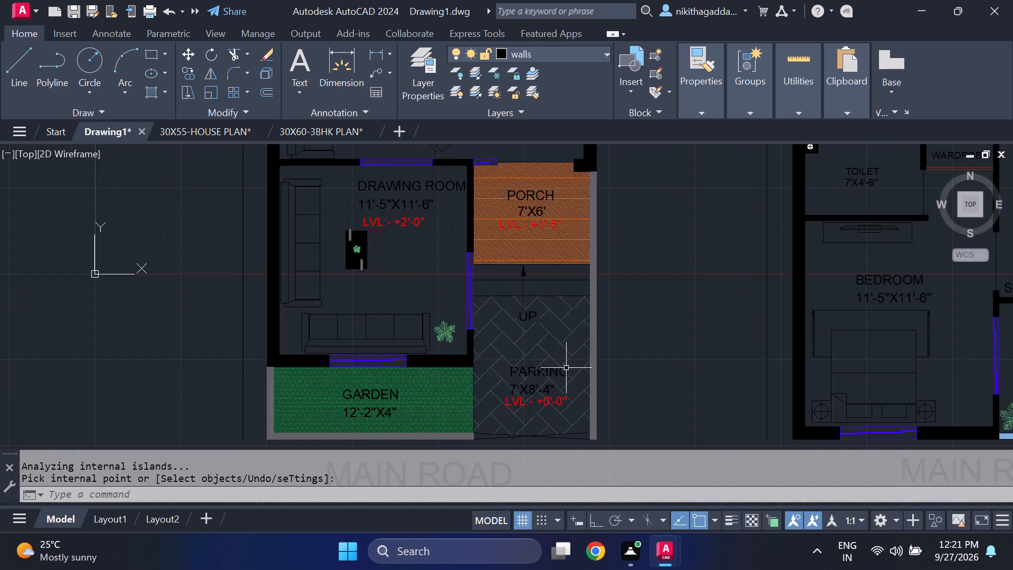
scroll(590, 348, "down", 1)
middle_click_drag(601, 297, 550, 391)
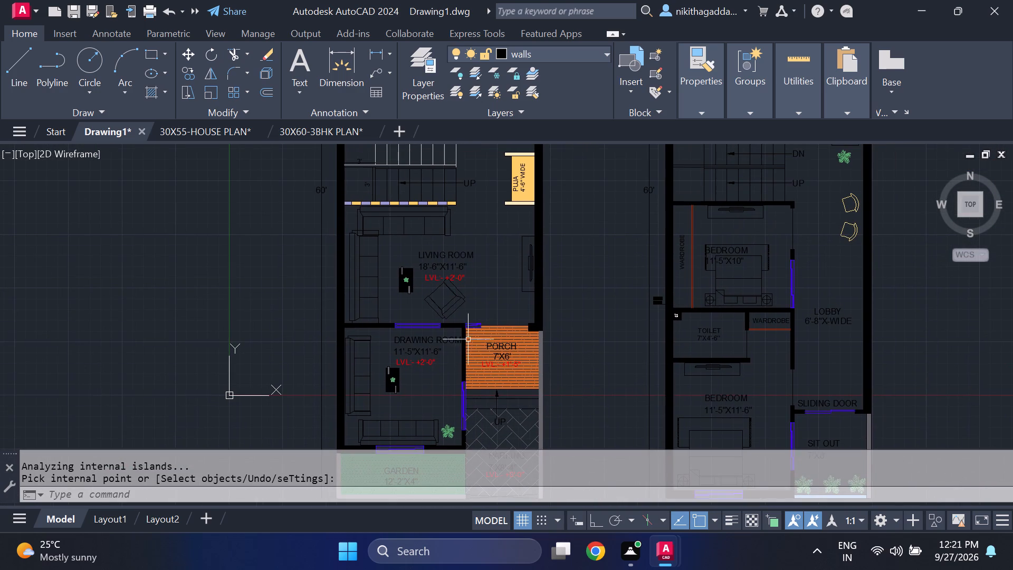
middle_click_drag(449, 319, 425, 369)
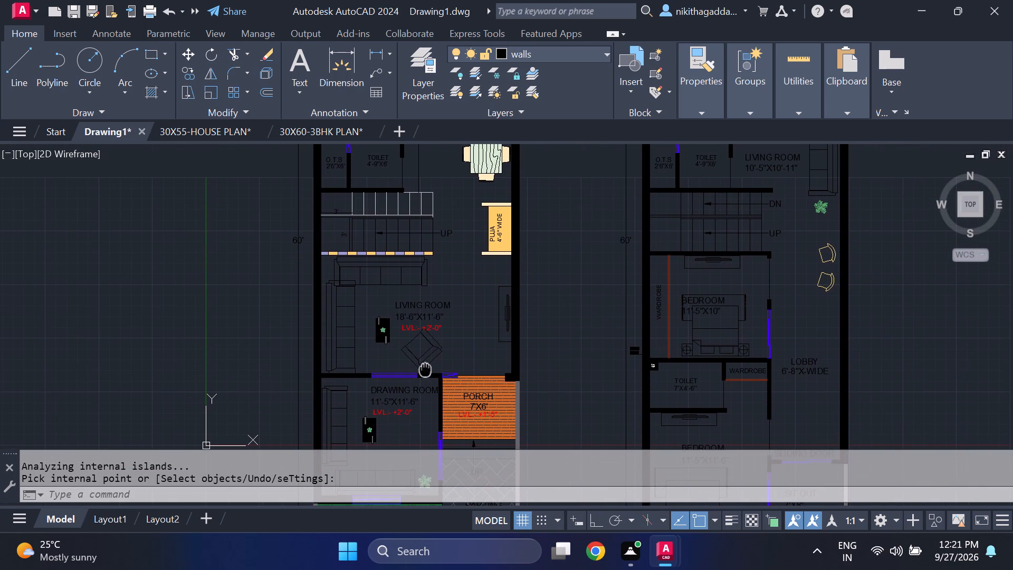
middle_click_drag(425, 369, 418, 389)
middle_click_drag(390, 312, 385, 291)
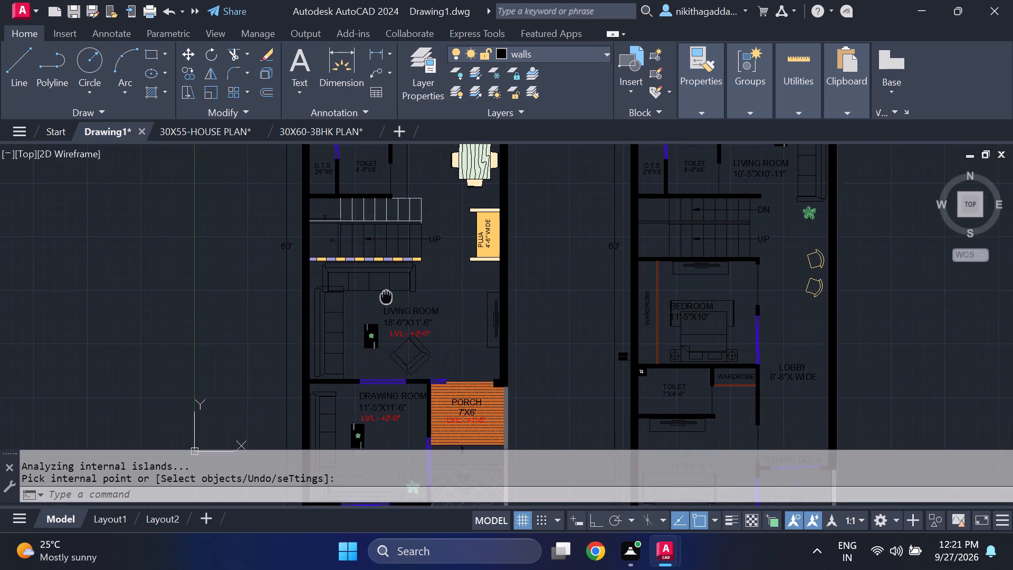
middle_click_drag(385, 291, 353, 324)
middle_click_drag(431, 358, 380, 397)
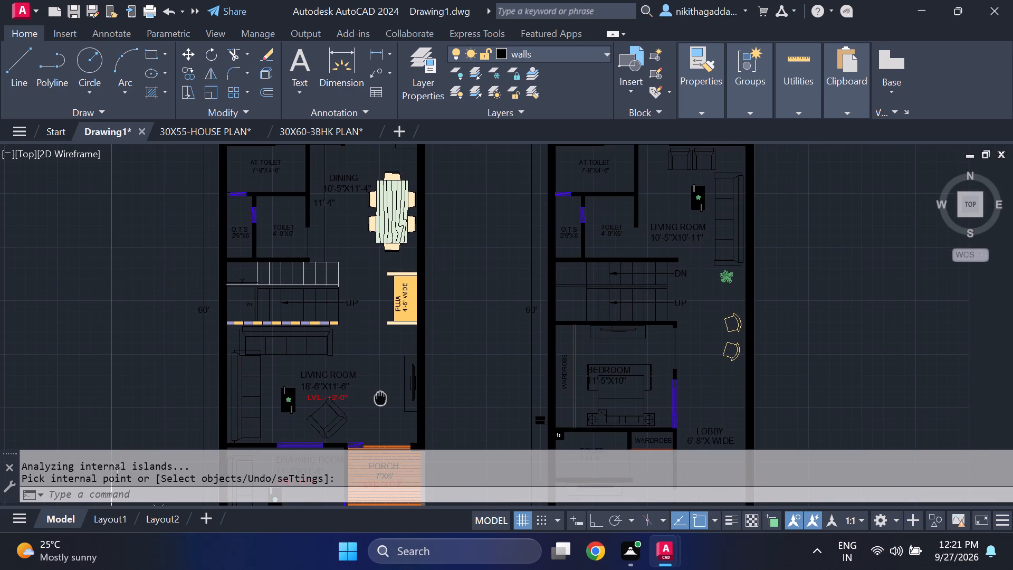
middle_click_drag(380, 397, 379, 396)
scroll(370, 299, "up", 1)
scroll(369, 301, "down", 1)
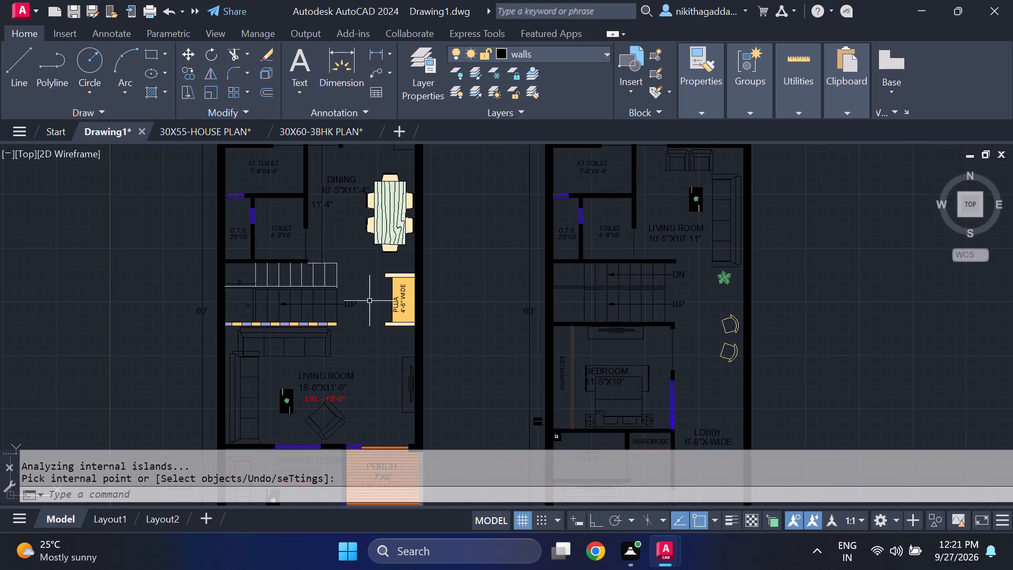
middle_click_drag(371, 277, 276, 410)
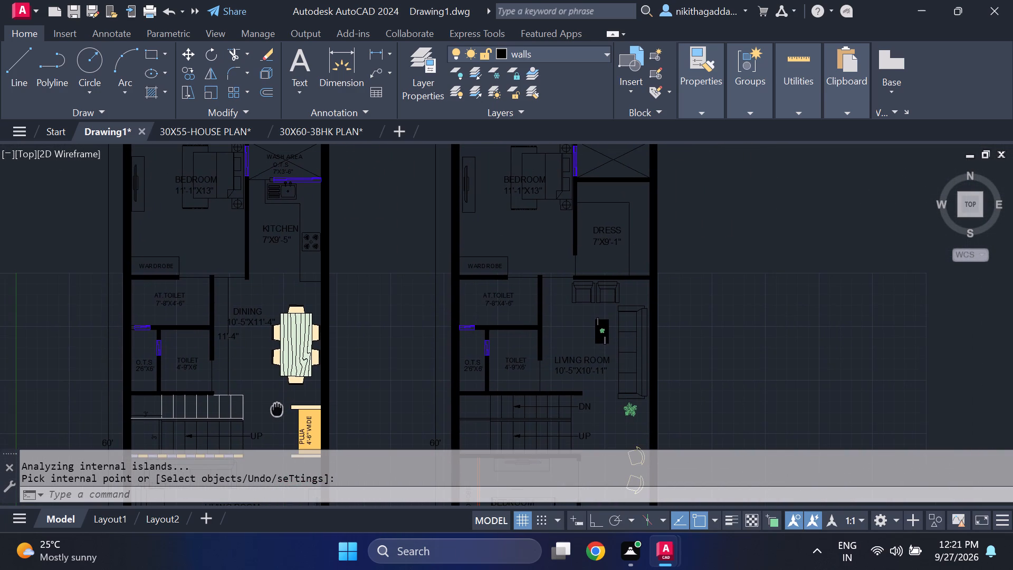
middle_click_drag(276, 410, 238, 365)
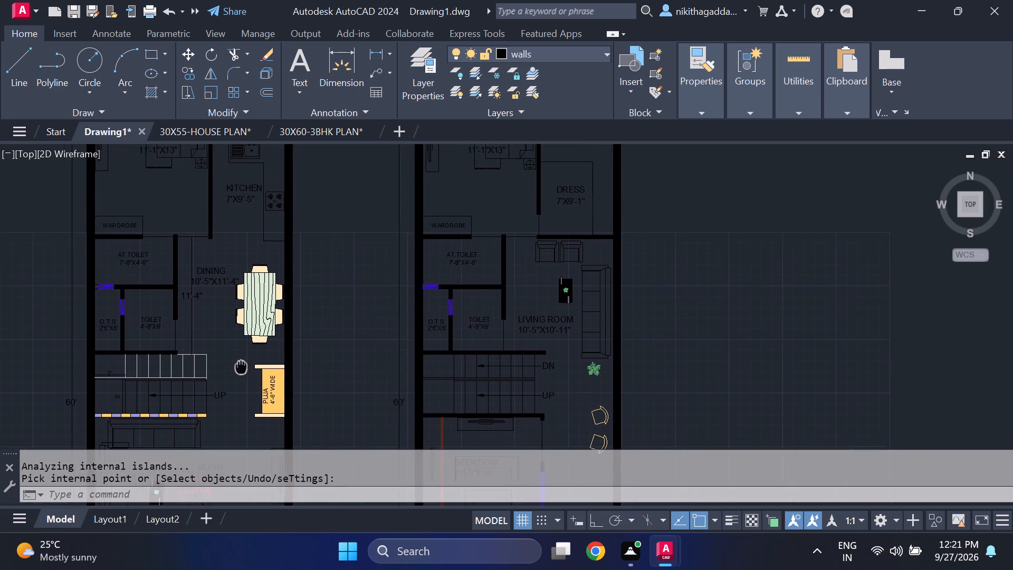
middle_click_drag(238, 365, 206, 311)
middle_click_drag(499, 293, 473, 315)
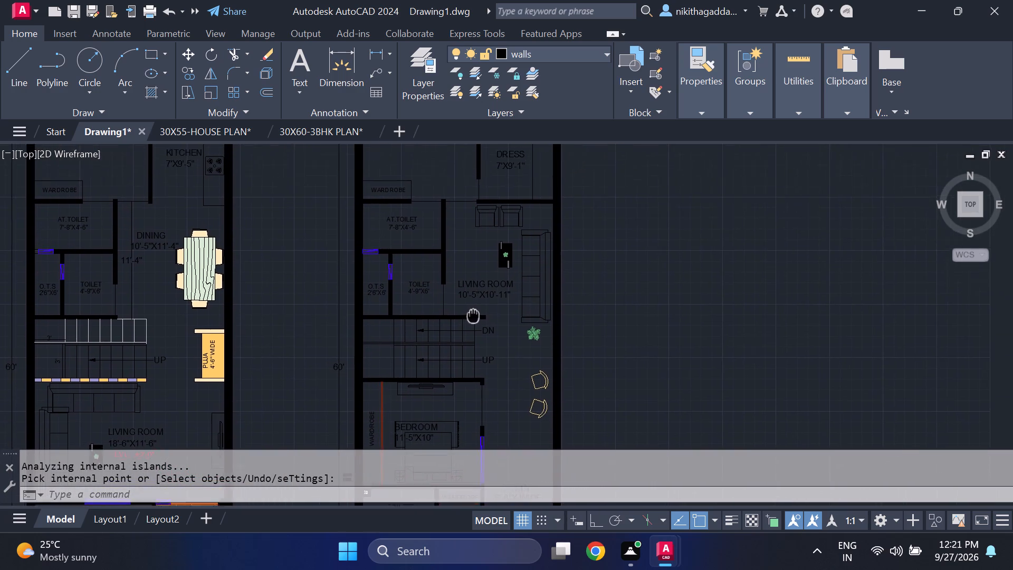
middle_click_drag(473, 315, 345, 283)
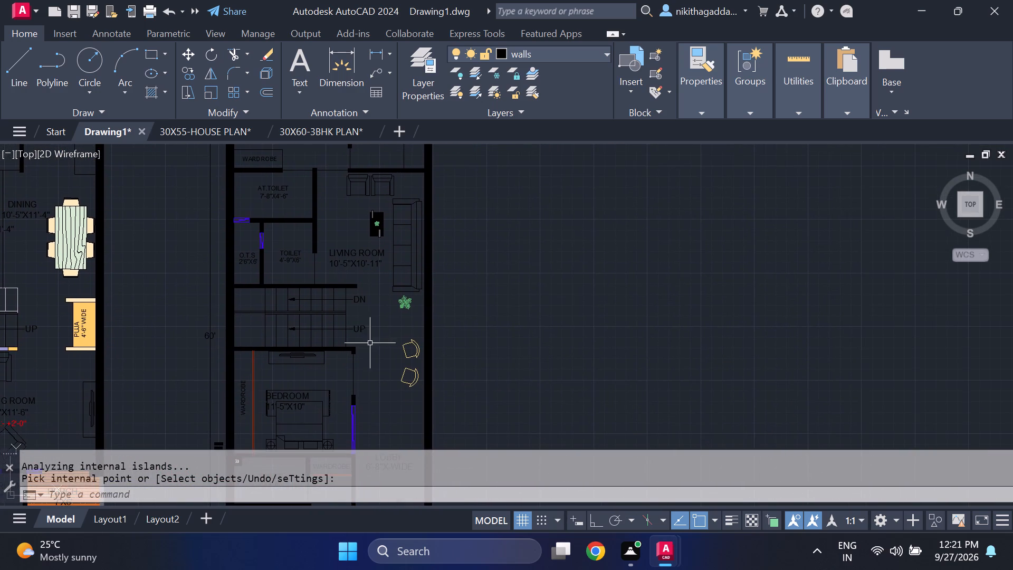
middle_click_drag(371, 345, 390, 268)
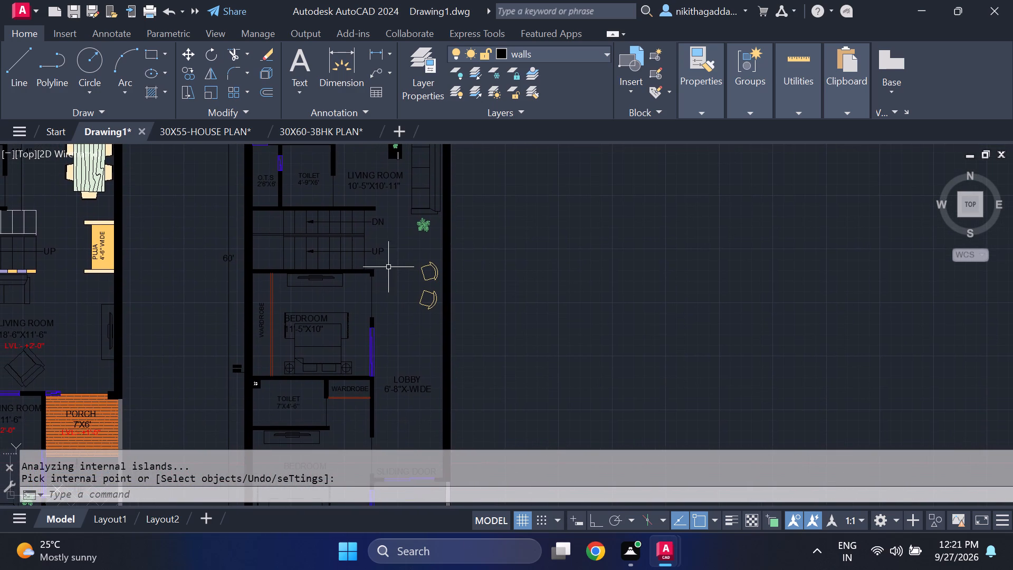
middle_click_drag(247, 273, 578, 325)
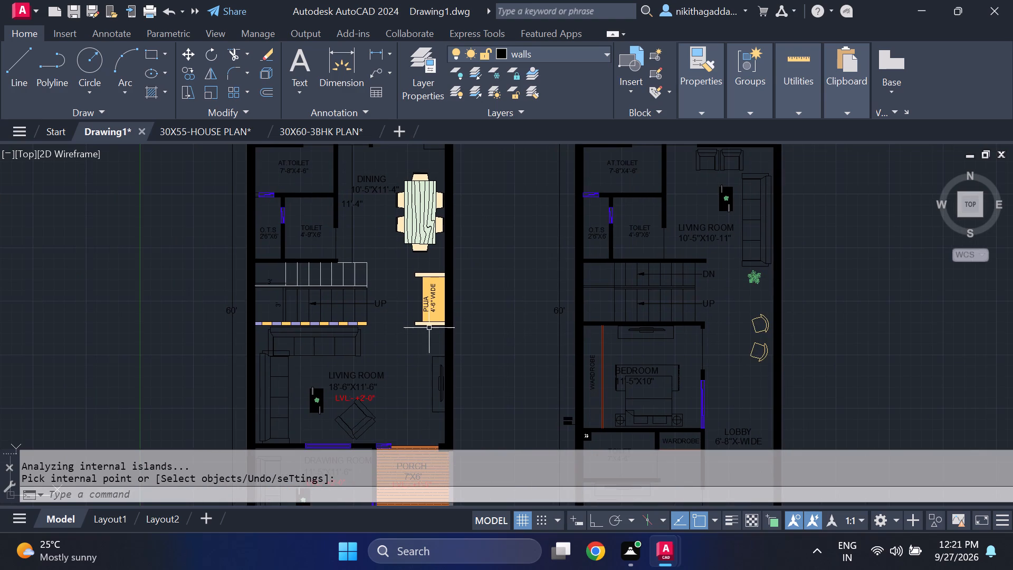
Copy the two 3' stair dimensions from the ground floor staircase to the matching point on the first floor staircase.
scroll(280, 303, "up", 2)
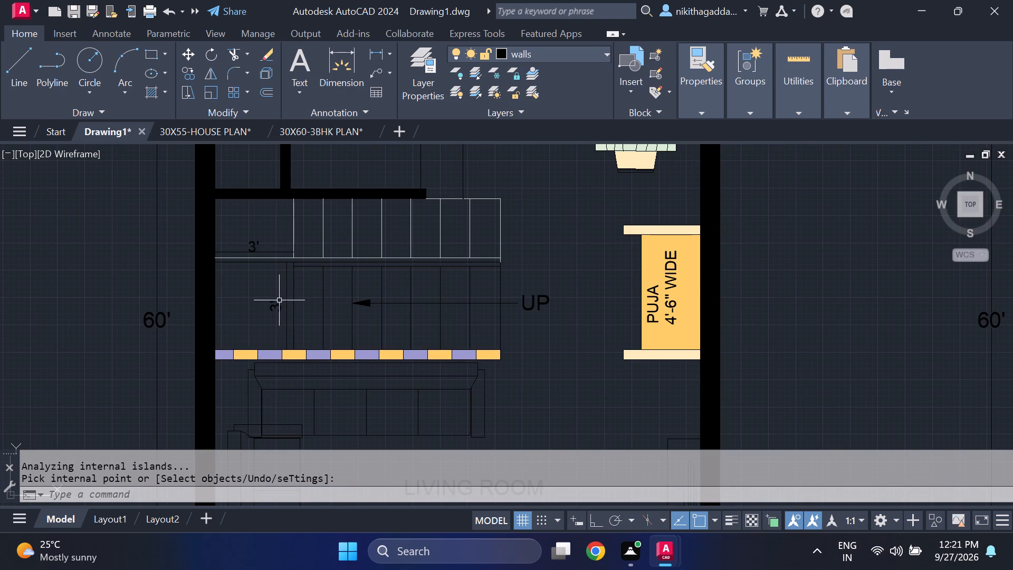
left_click(290, 301)
left_click(273, 318)
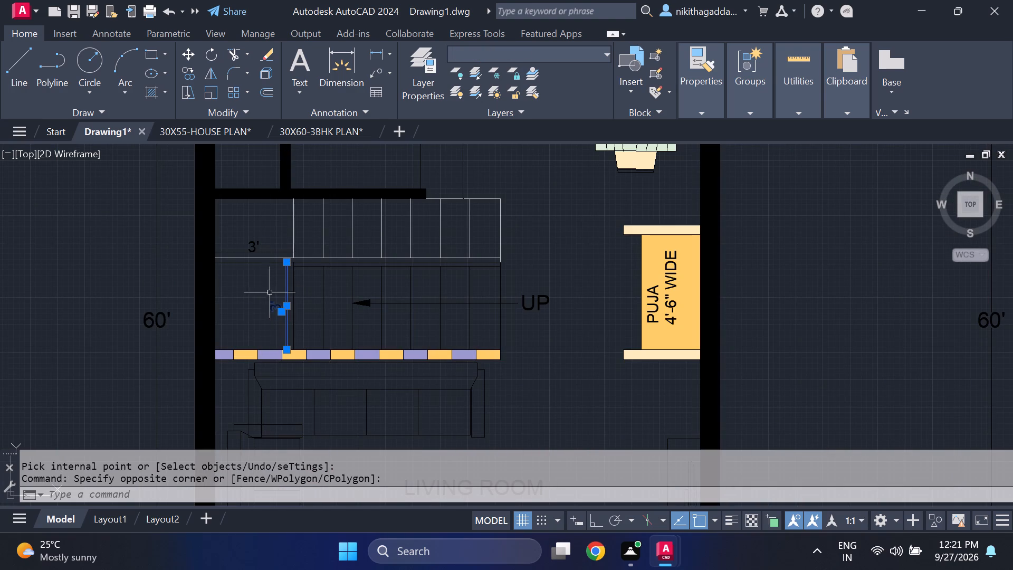
left_click(272, 242)
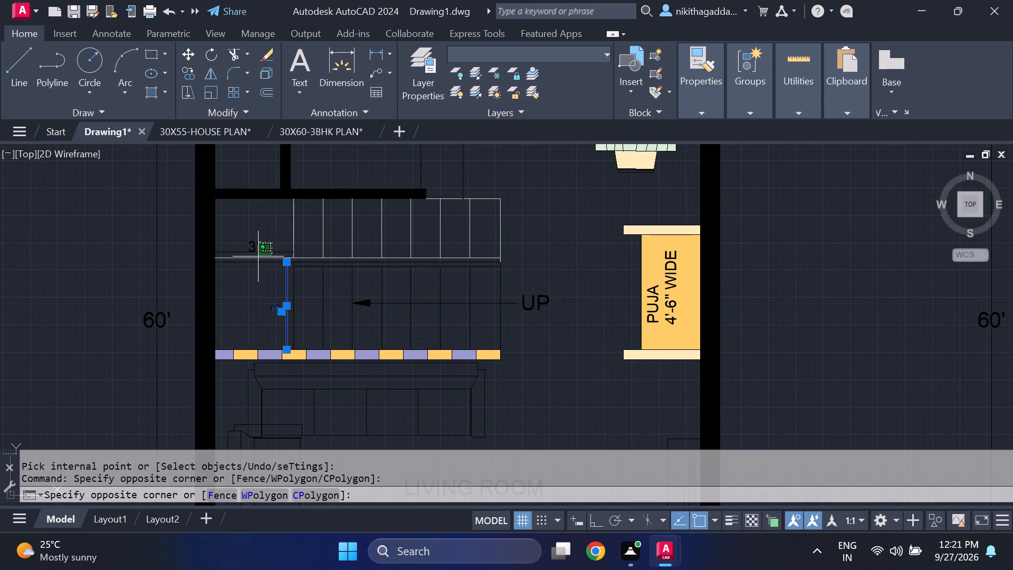
left_click(259, 252)
type("CO")
key("Return")
key("F8")
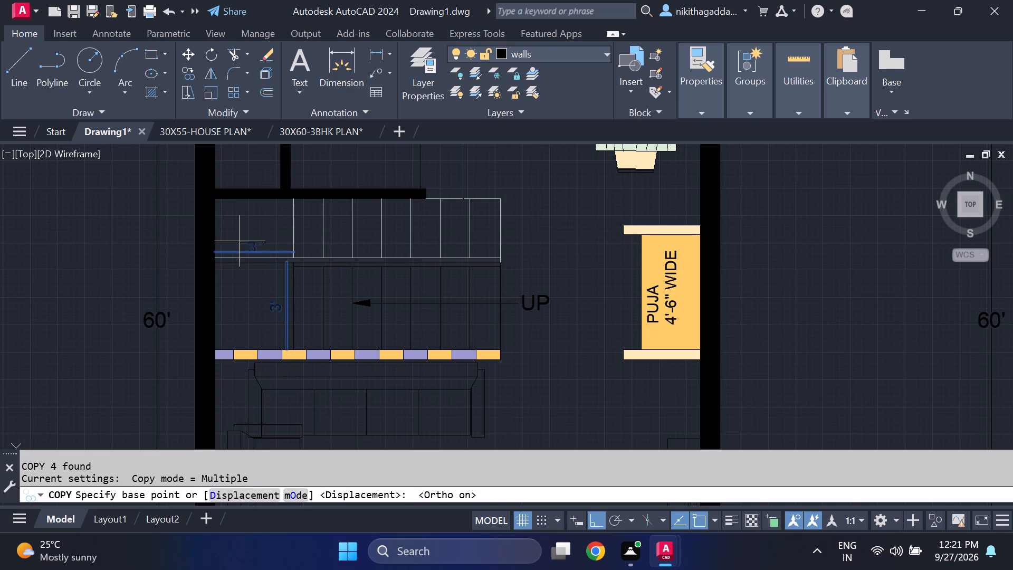
left_click(293, 251)
middle_click_drag(775, 326, 302, 211)
scroll(85, 151, "down", 2)
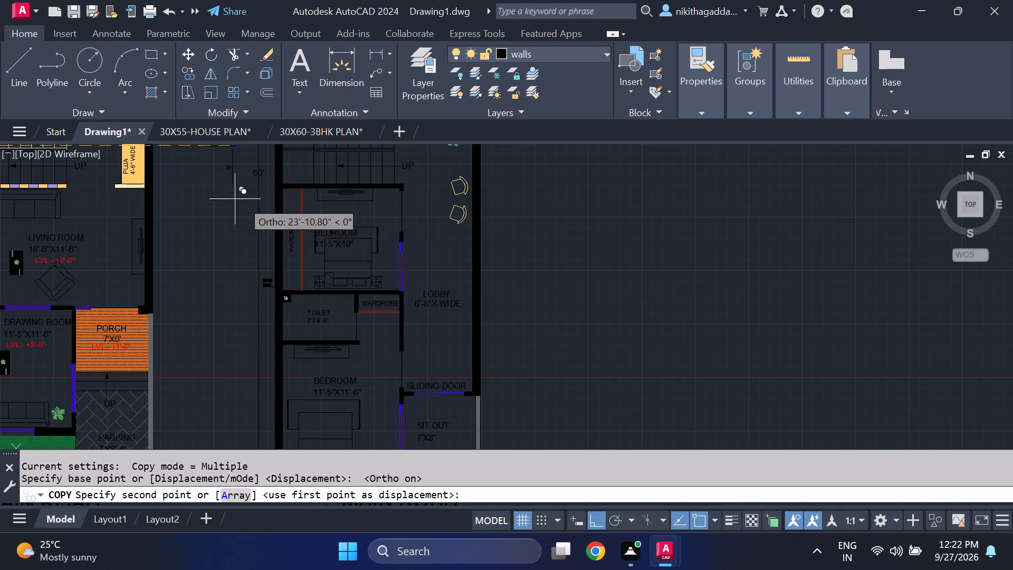
scroll(254, 200, "down", 1)
middle_click_drag(254, 200, 280, 311)
scroll(299, 294, "up", 3)
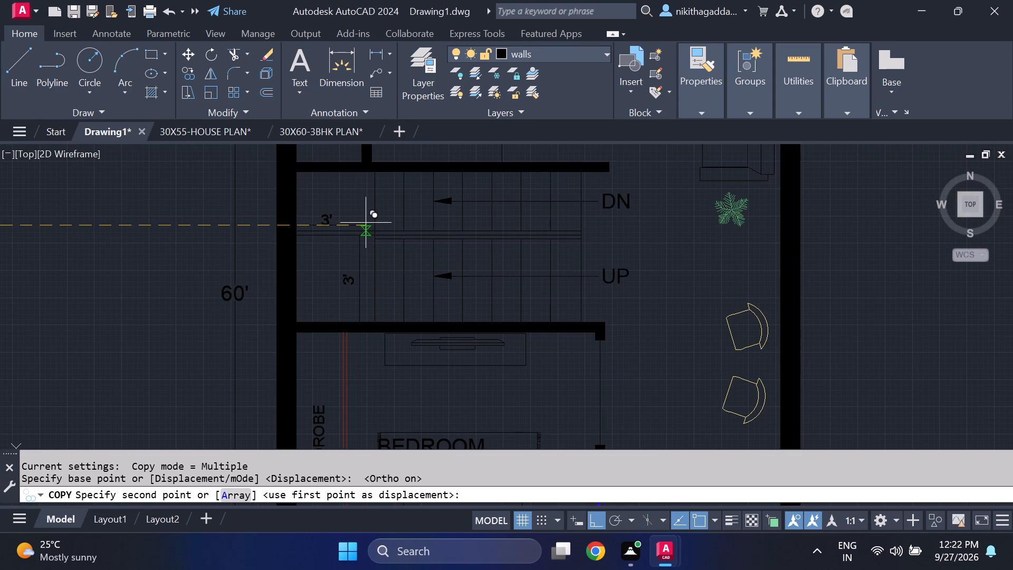
scroll(366, 223, "up", 3)
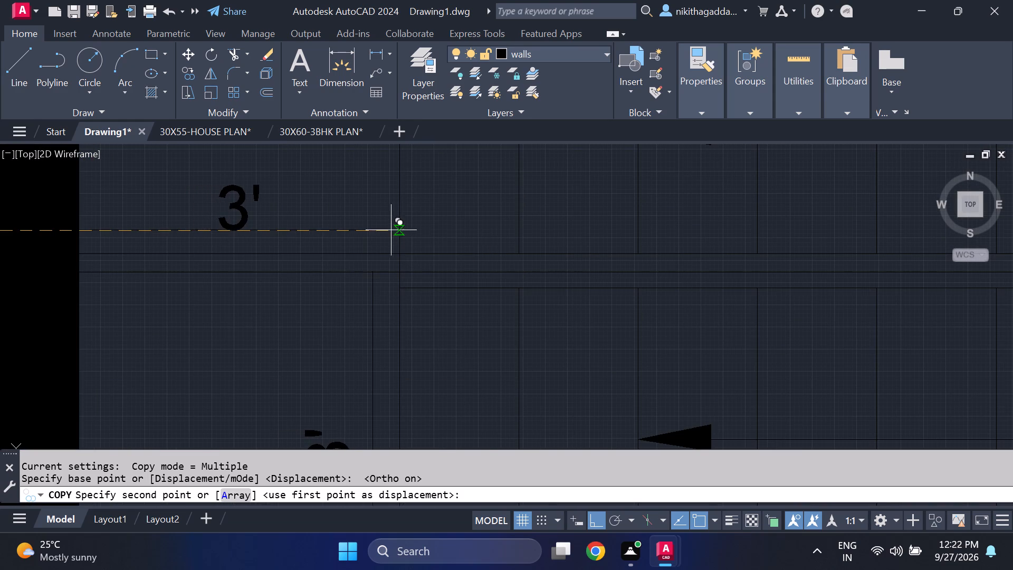
left_click(401, 228)
scroll(340, 327, "down", 3)
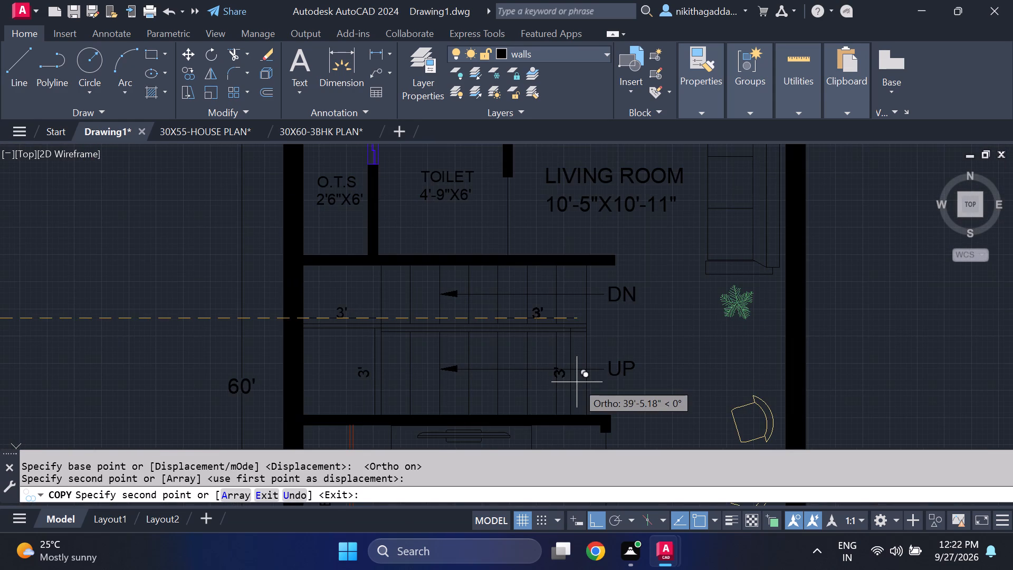
key("Escape")
Erase the solid black hatch from the centre table in the ground floor drawing room.
scroll(577, 384, "down", 3)
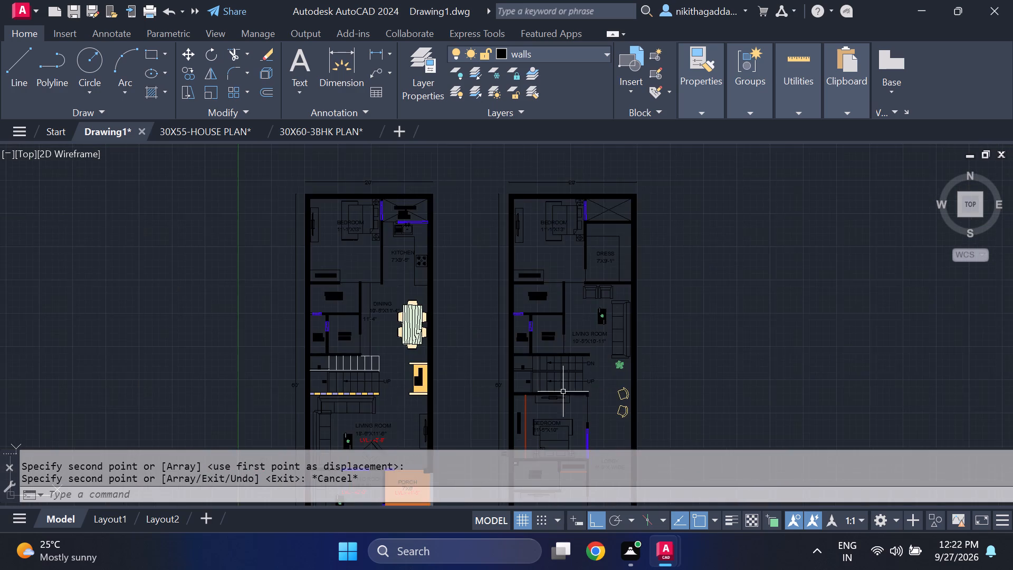
scroll(528, 397, "up", 2)
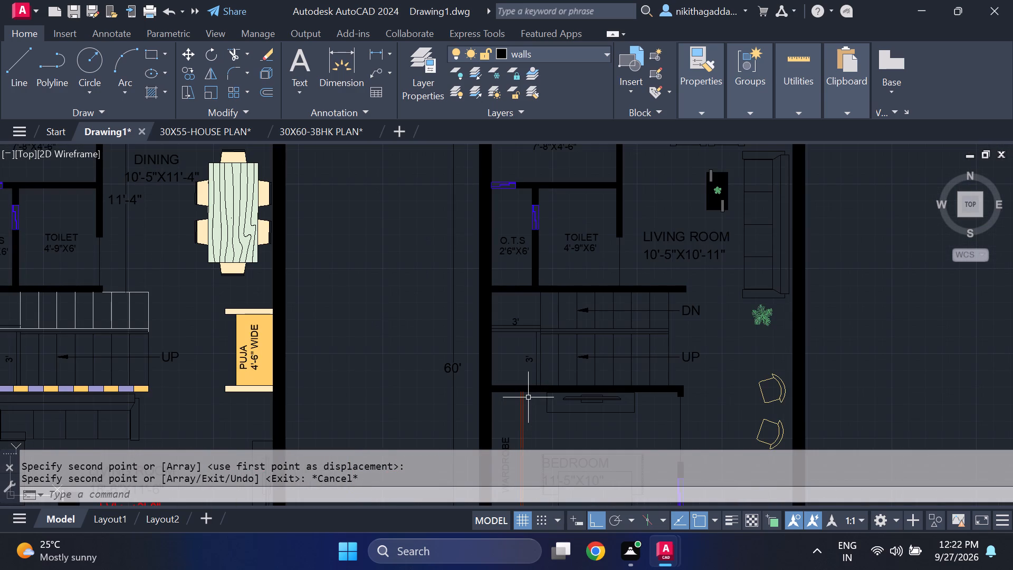
middle_click_drag(519, 373, 562, 168)
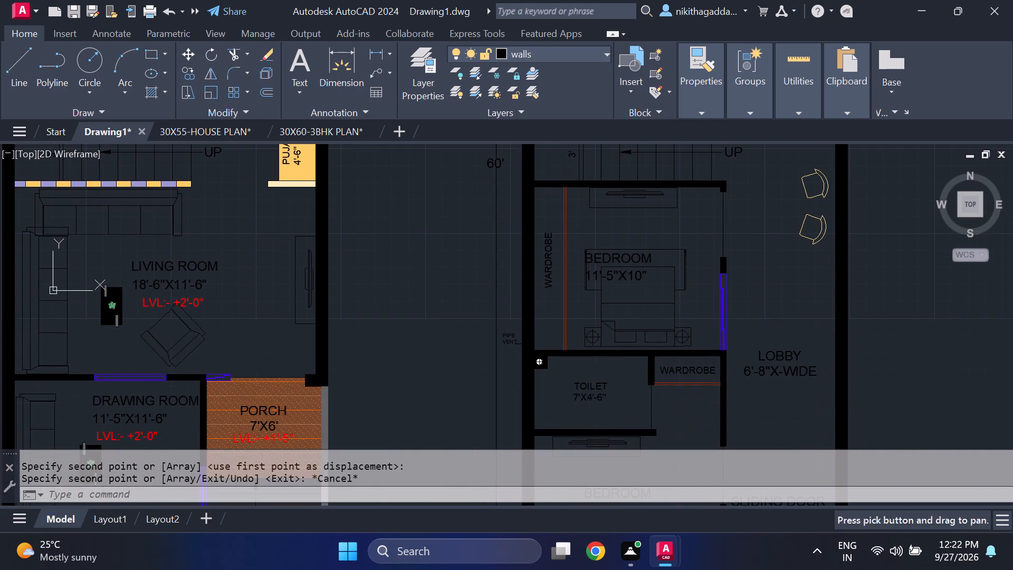
middle_click_drag(344, 370, 492, 192)
middle_click_drag(222, 274, 216, 284)
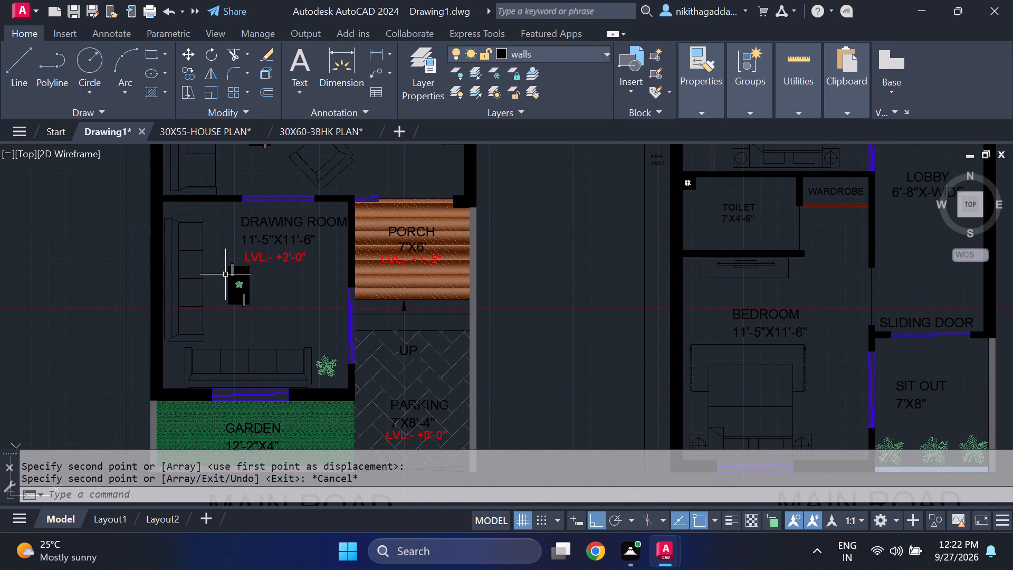
middle_click_drag(216, 284, 217, 338)
left_click(235, 337)
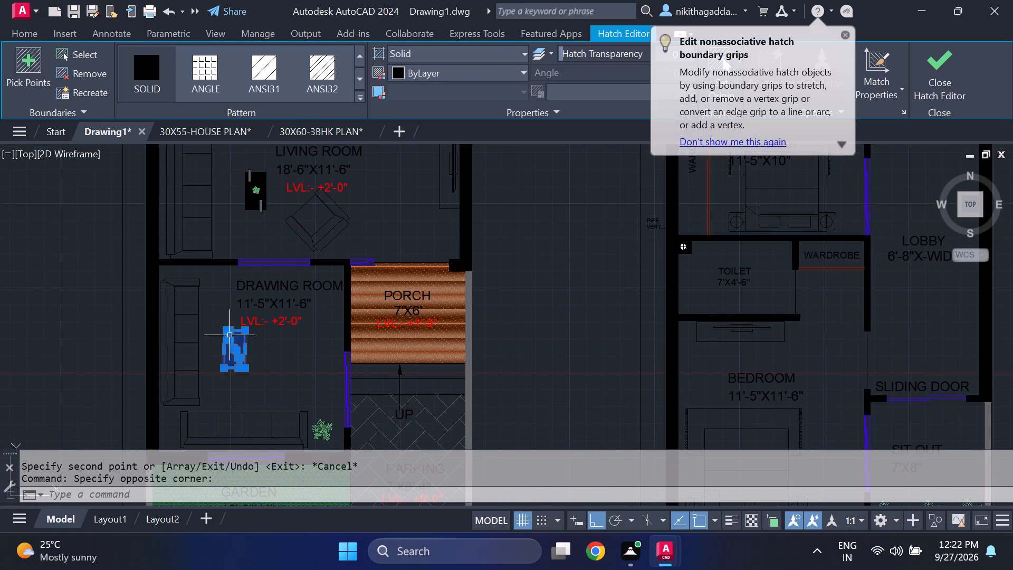
scroll(231, 337, "up", 2)
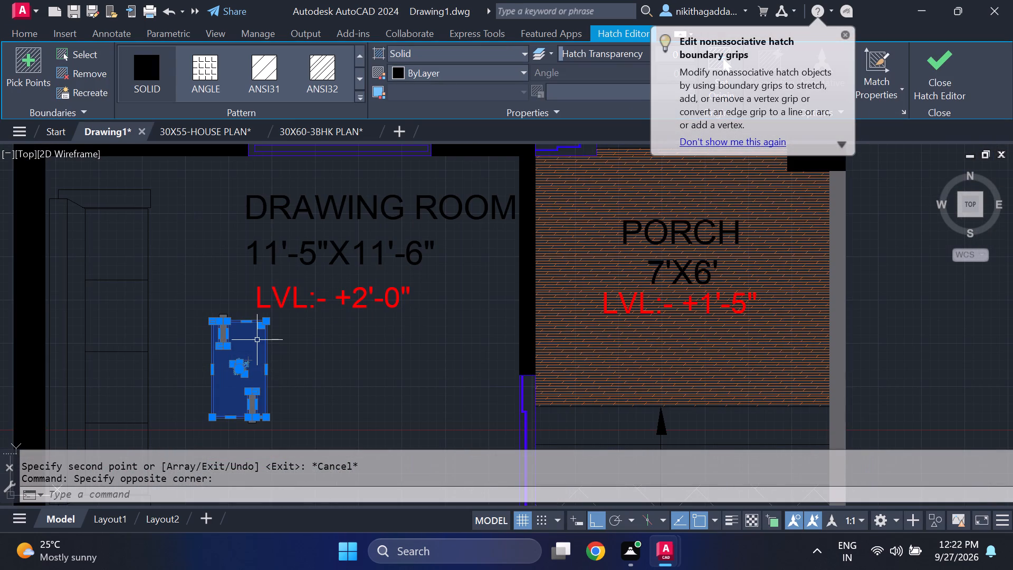
key("Delete")
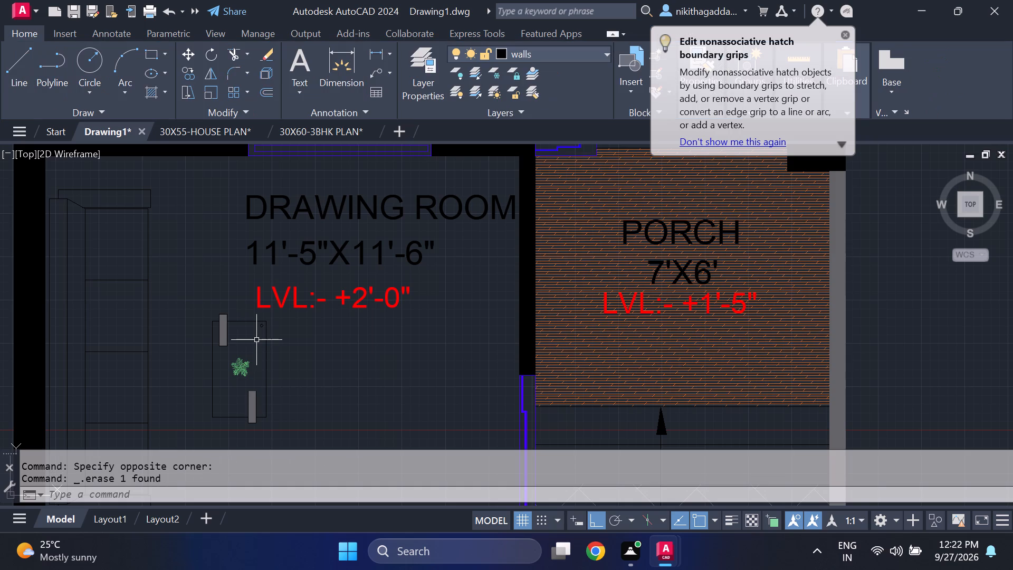
Select the two grey pieces and the plant on the drawing room's centre table.
left_click(235, 337)
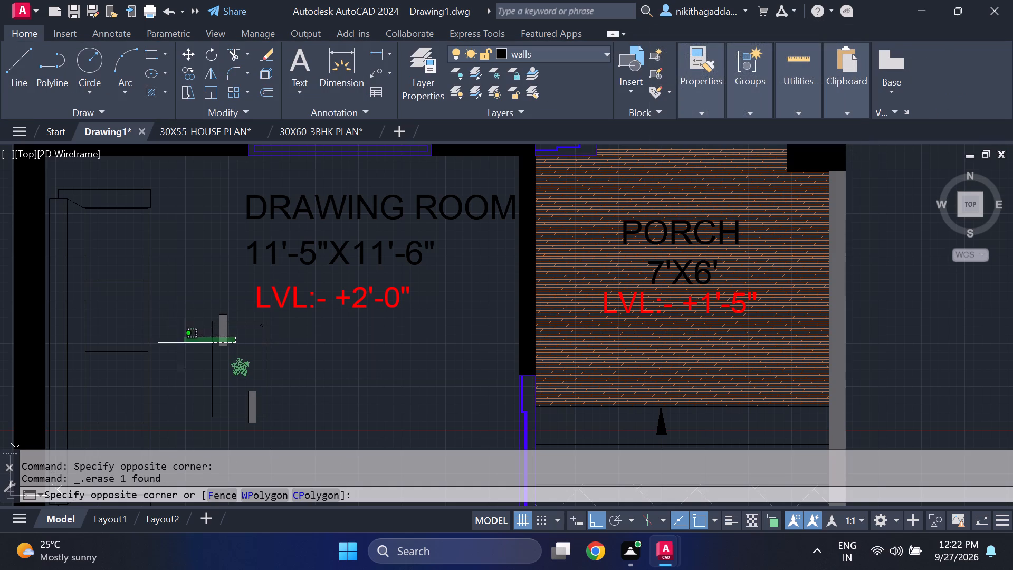
left_click(221, 354)
left_click(255, 345)
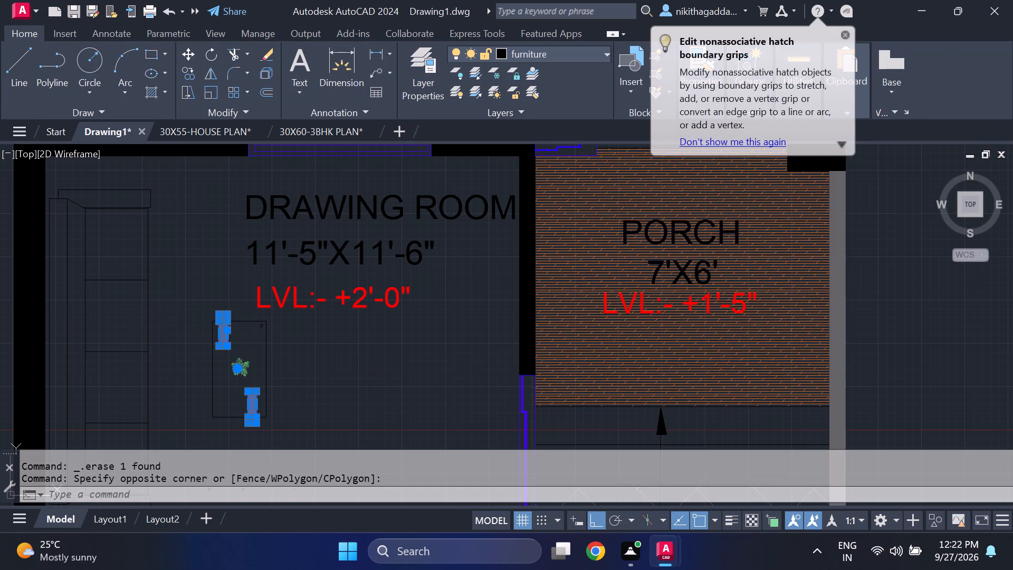
left_click(217, 392)
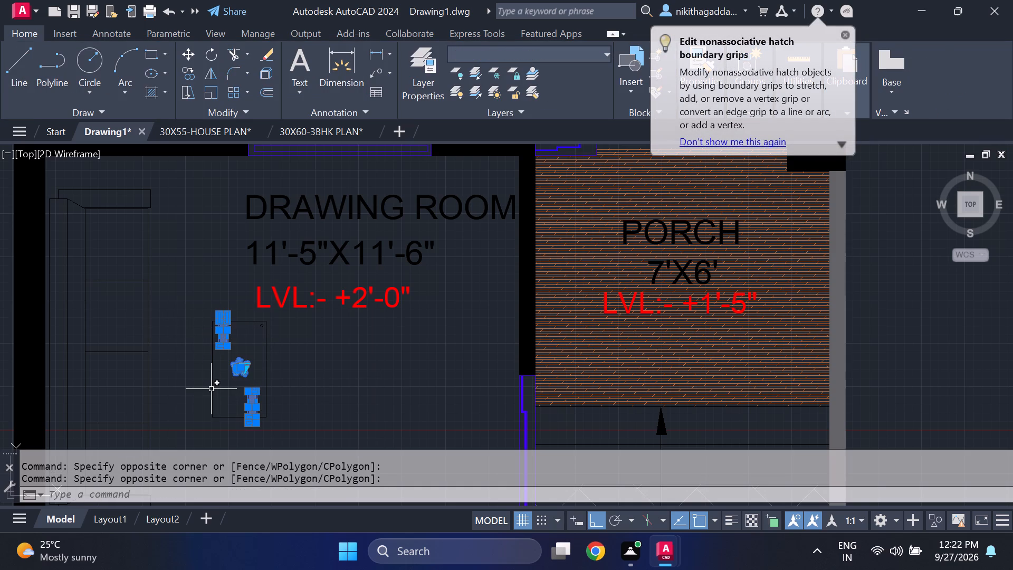
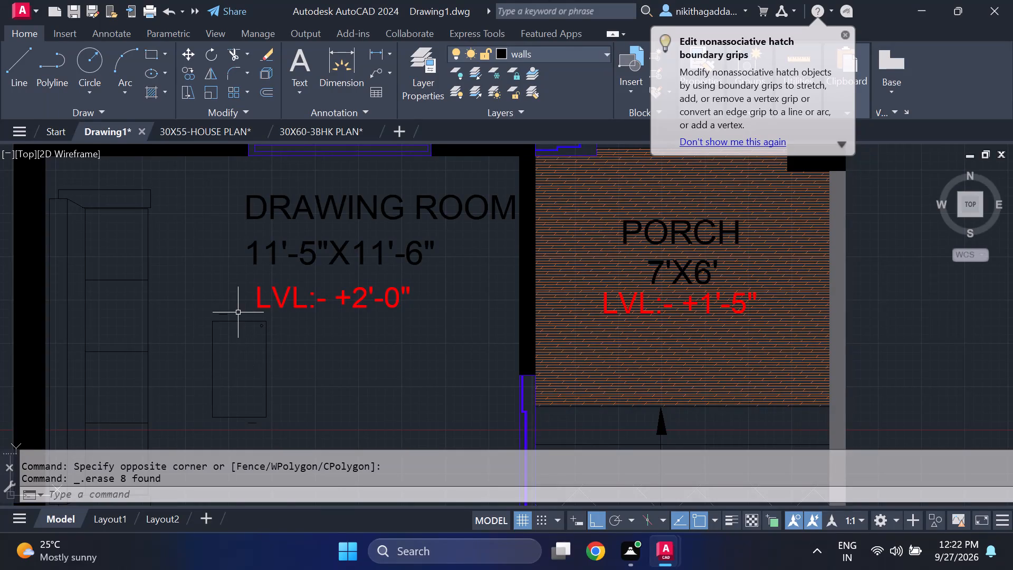
Erase the small leftover marks above, below and inside the upper corner of the drawing room's centre table rectangle.
left_click(235, 310)
left_click(217, 315)
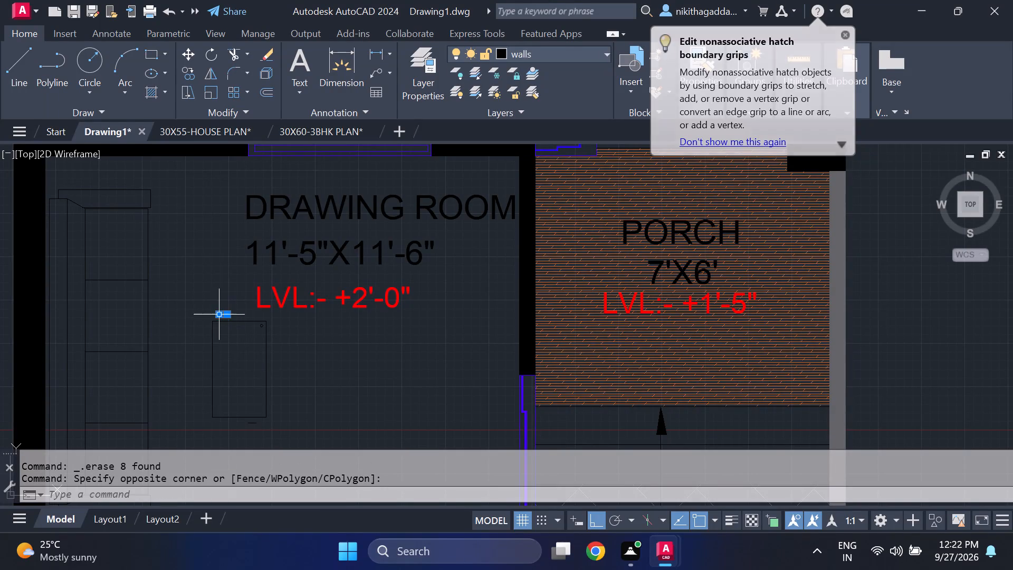
scroll(255, 336, "up", 3)
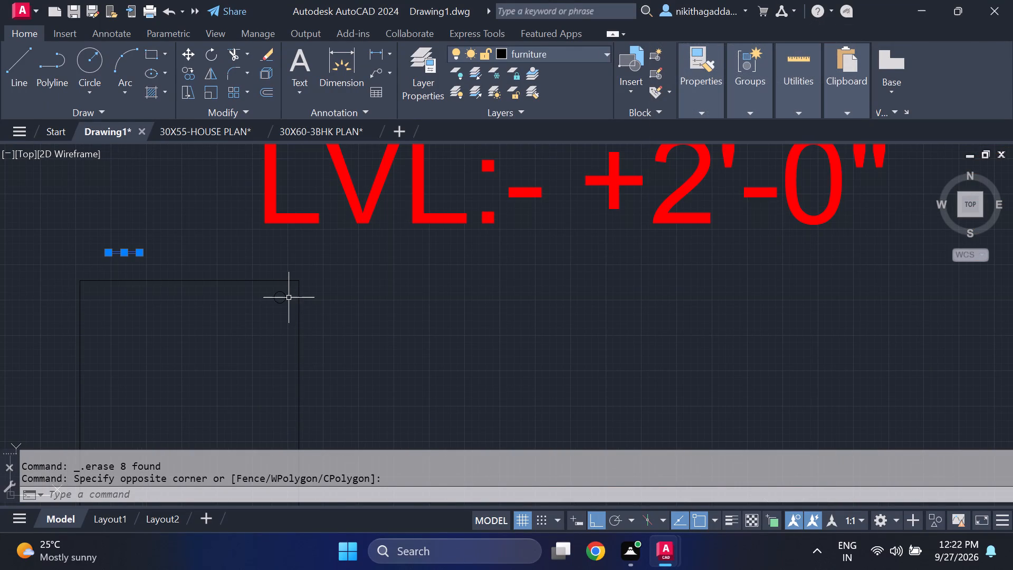
left_click(289, 291)
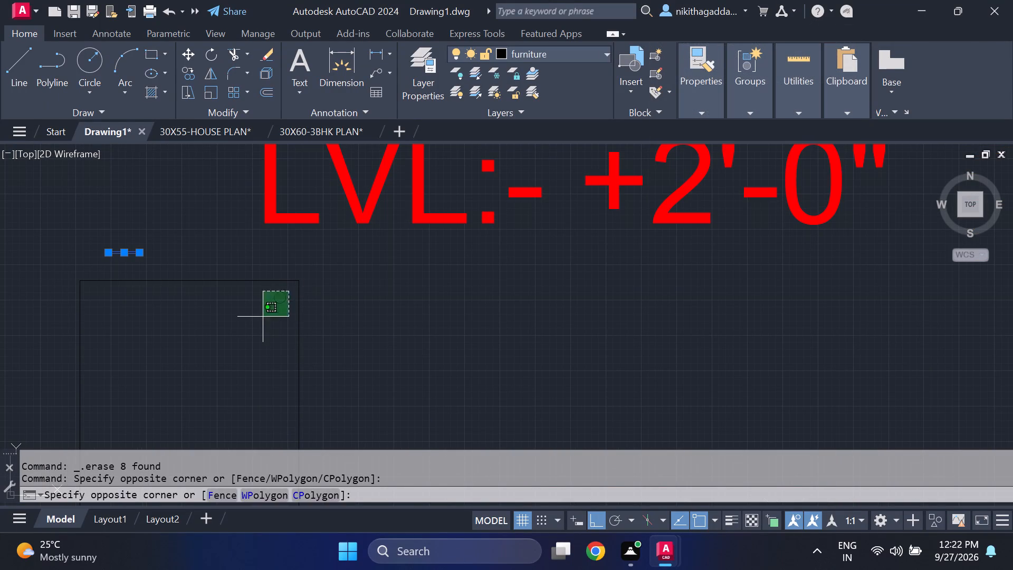
left_click(263, 317)
middle_click_drag(265, 408, 262, 216)
scroll(264, 279, "down", 2)
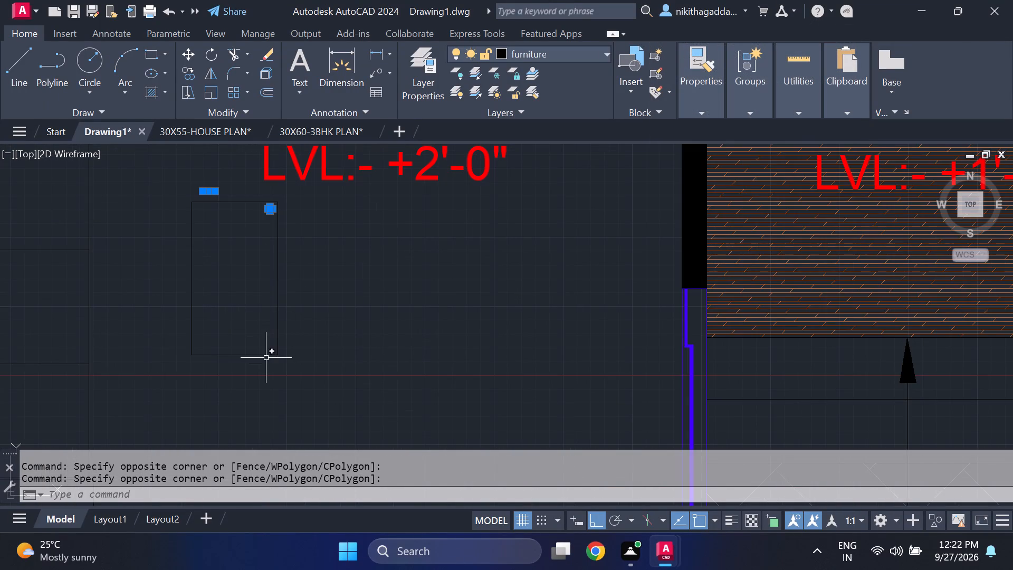
scroll(262, 358, "up", 1)
left_click(264, 361)
left_click(234, 386)
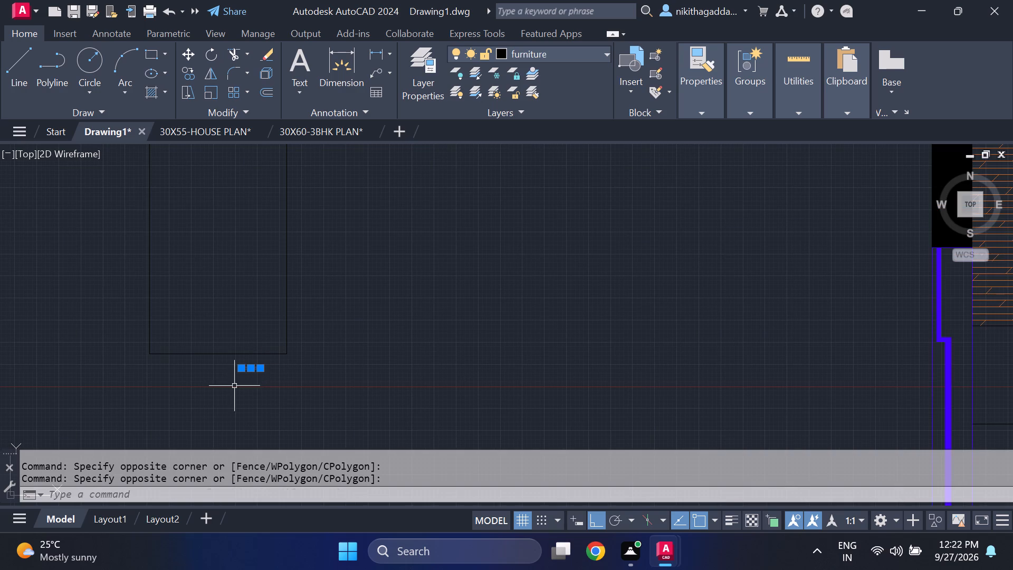
key("Delete")
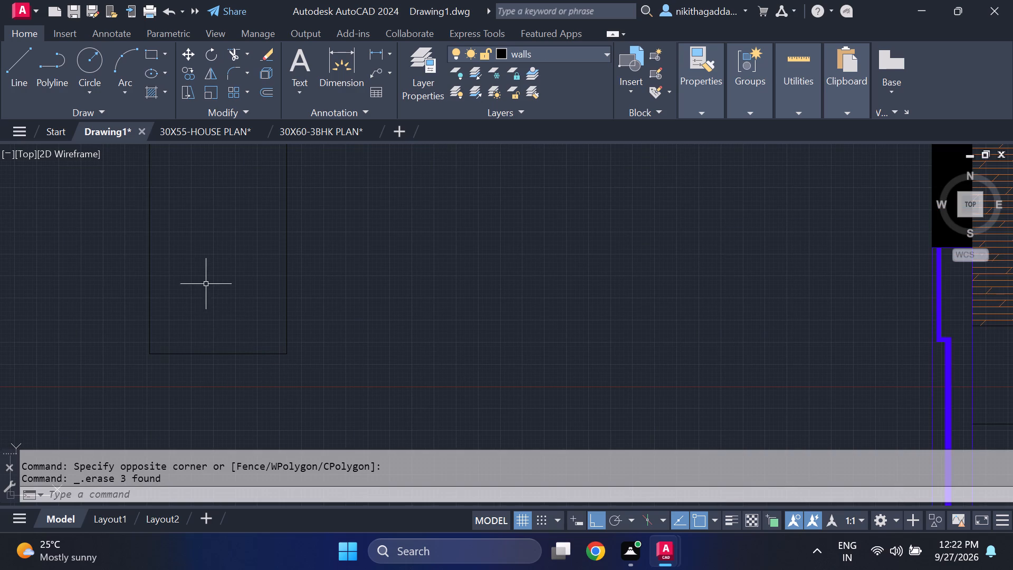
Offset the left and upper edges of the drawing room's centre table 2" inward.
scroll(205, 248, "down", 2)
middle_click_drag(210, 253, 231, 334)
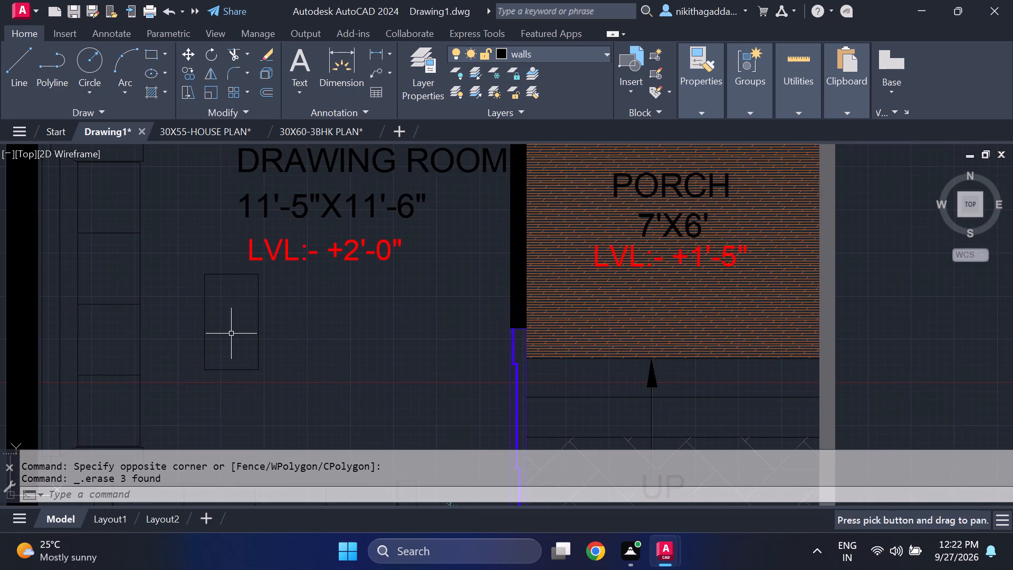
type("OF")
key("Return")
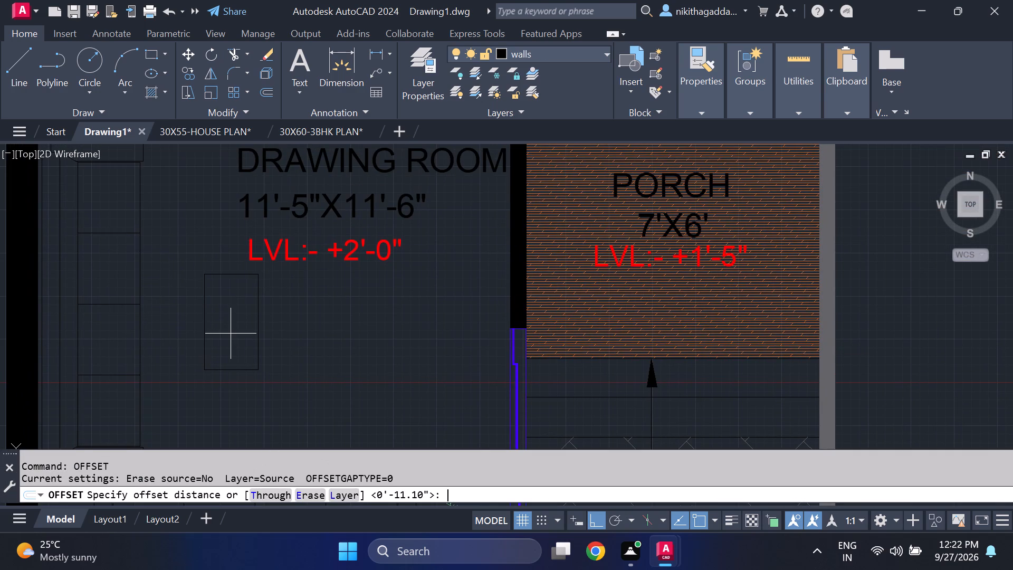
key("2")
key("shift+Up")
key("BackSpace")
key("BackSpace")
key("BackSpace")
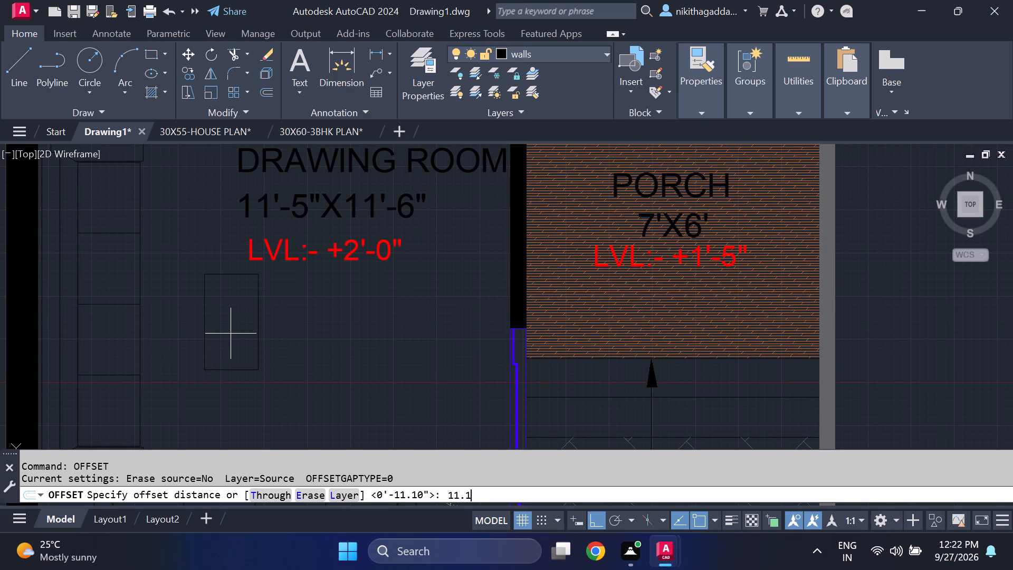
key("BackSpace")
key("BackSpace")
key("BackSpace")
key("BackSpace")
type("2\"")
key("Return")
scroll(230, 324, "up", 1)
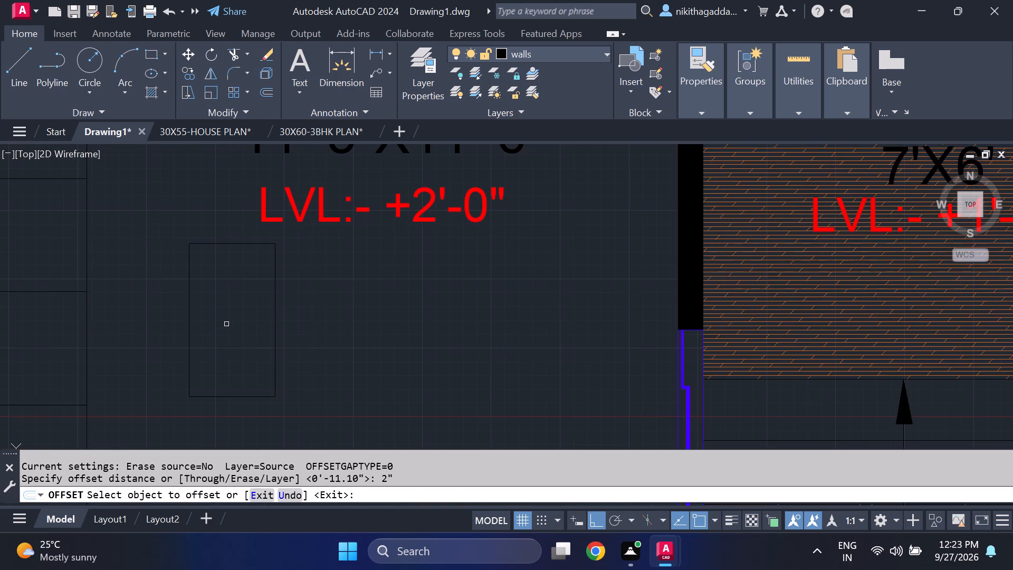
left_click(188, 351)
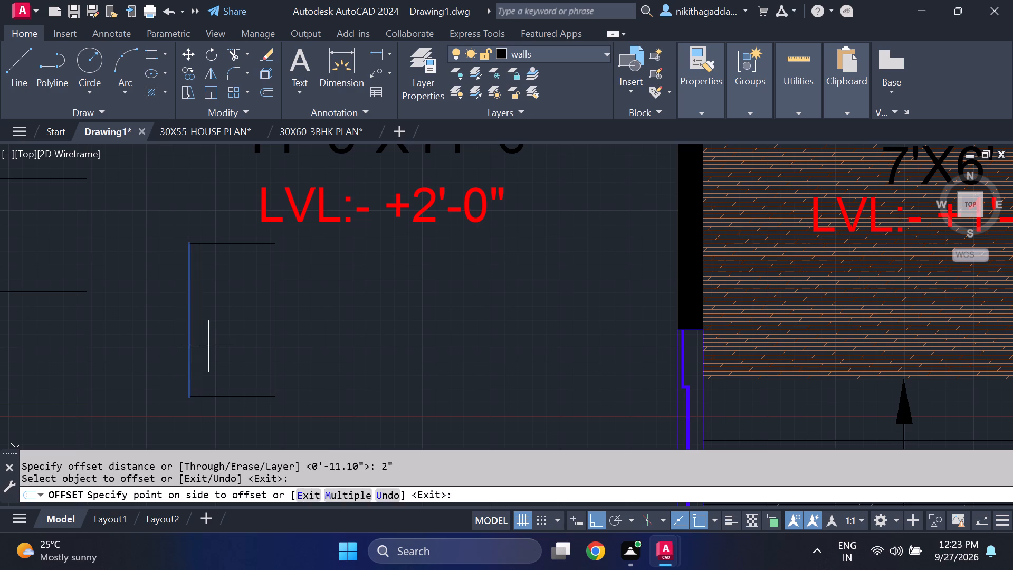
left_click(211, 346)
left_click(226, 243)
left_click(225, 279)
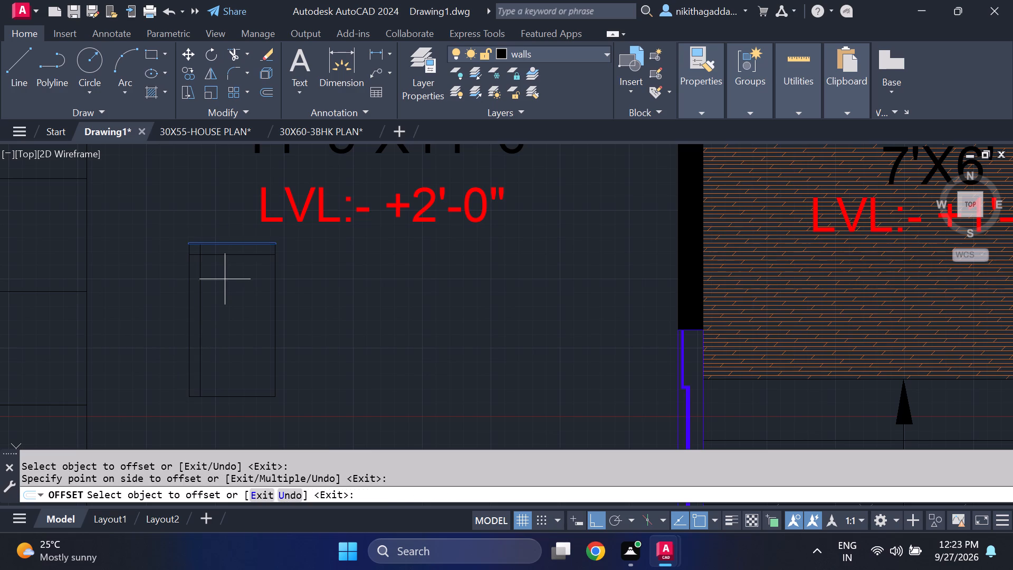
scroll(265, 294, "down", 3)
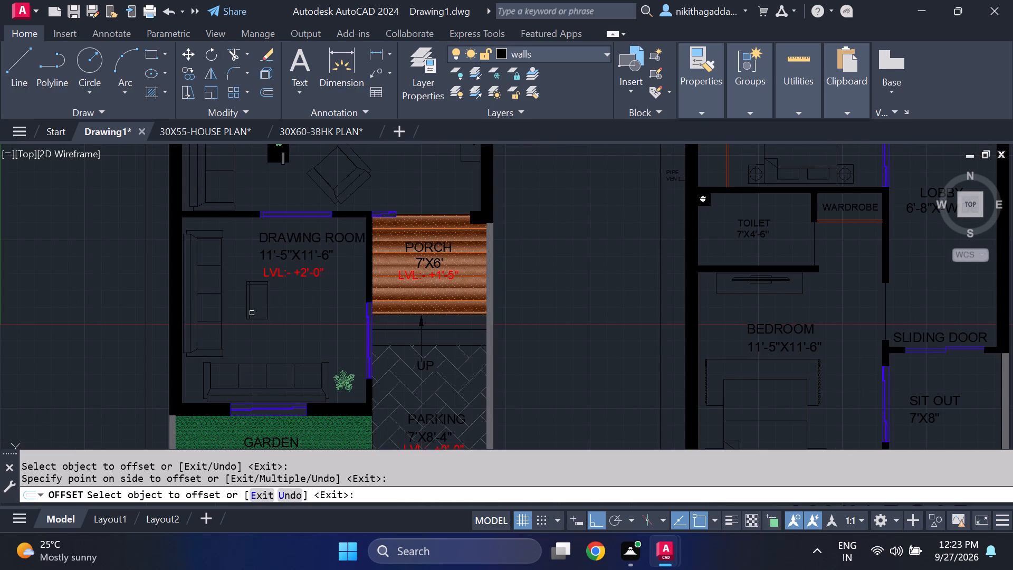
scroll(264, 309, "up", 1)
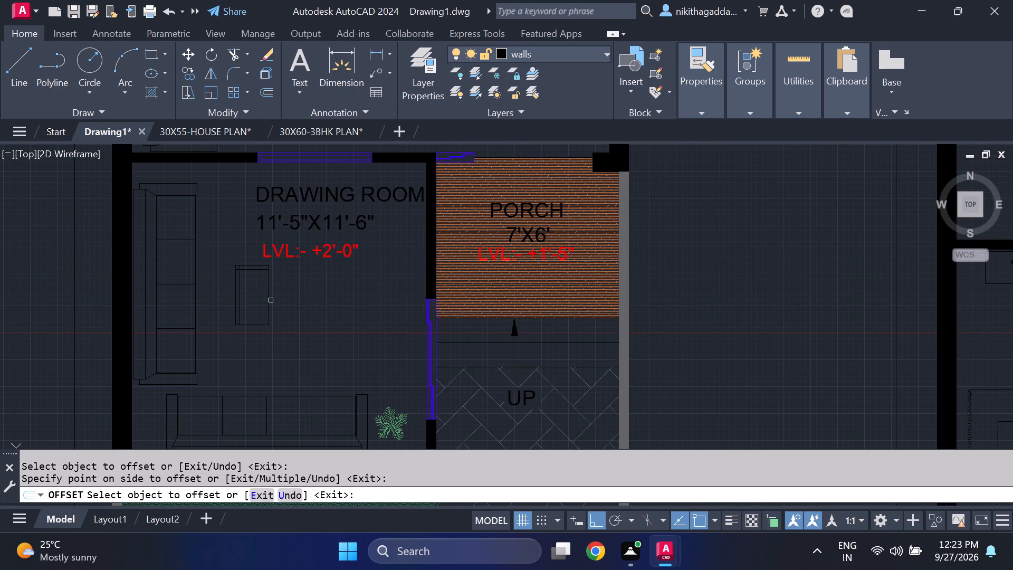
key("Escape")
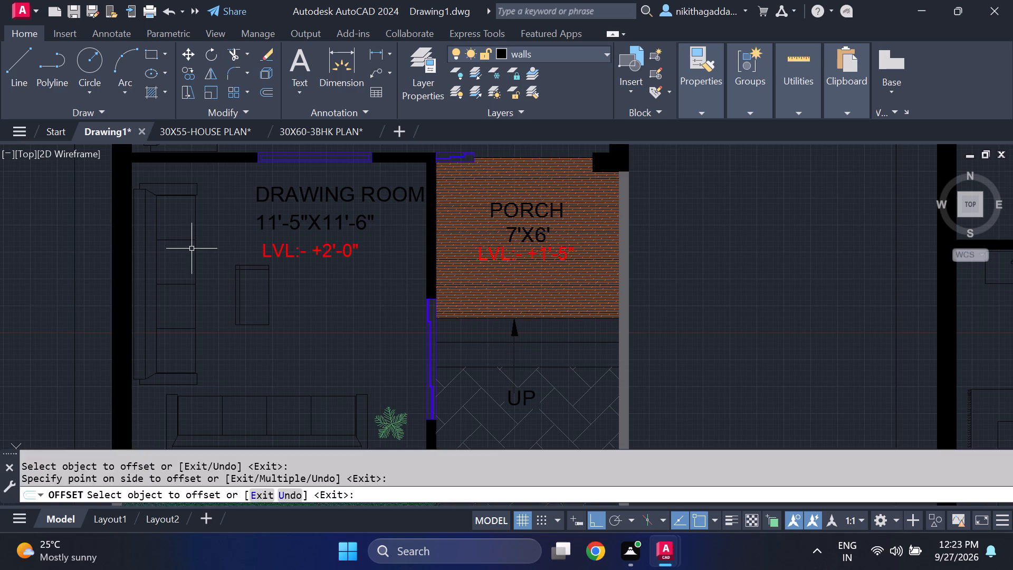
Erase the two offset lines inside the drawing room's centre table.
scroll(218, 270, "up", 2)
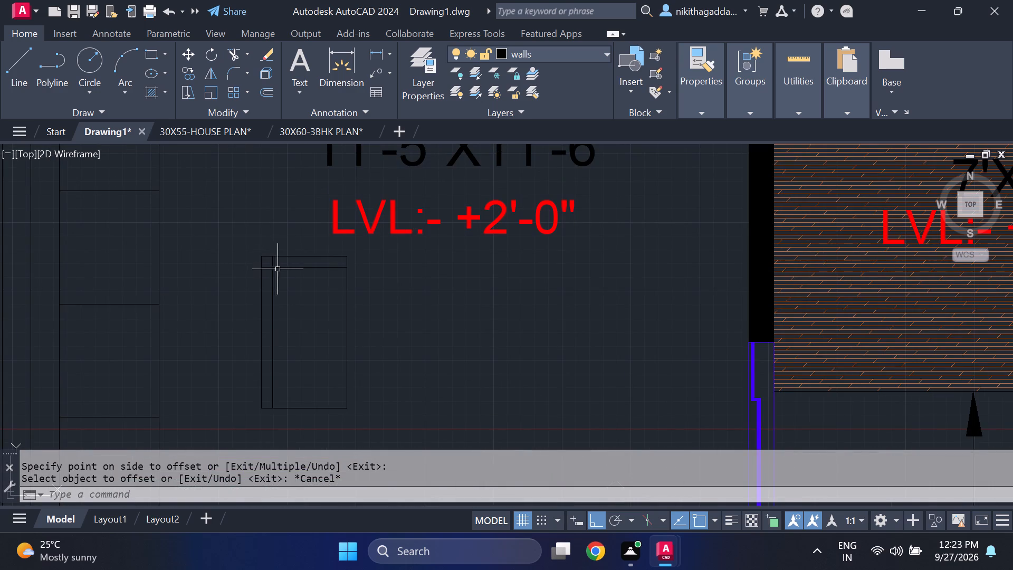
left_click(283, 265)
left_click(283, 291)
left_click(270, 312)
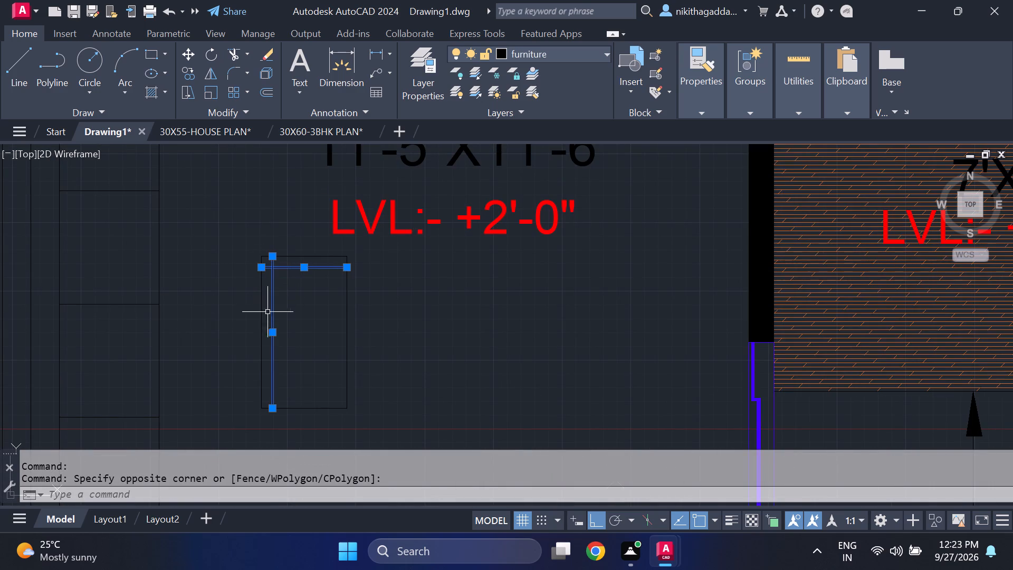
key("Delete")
Offset all four edges of the drawing room's centre table 1" inward to form a border.
type("OF")
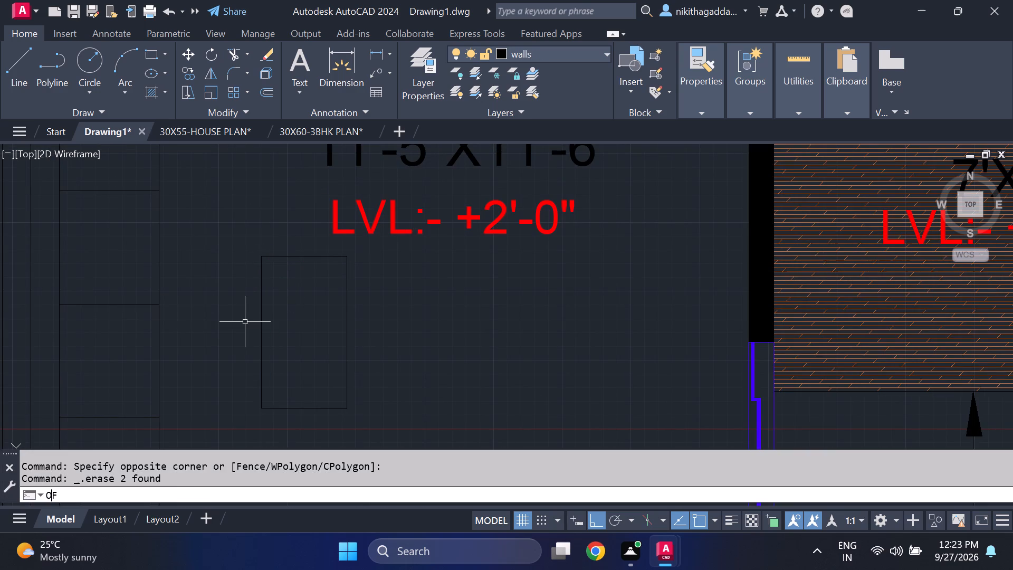
key("Return")
key("1")
key("shift+quotedbl")
key("Return")
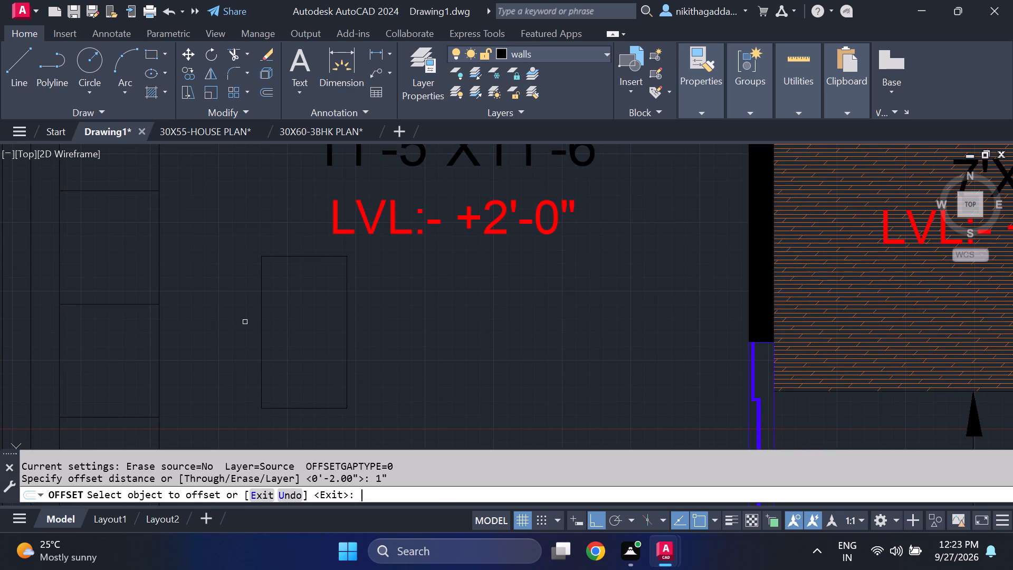
left_click(260, 311)
left_click(277, 310)
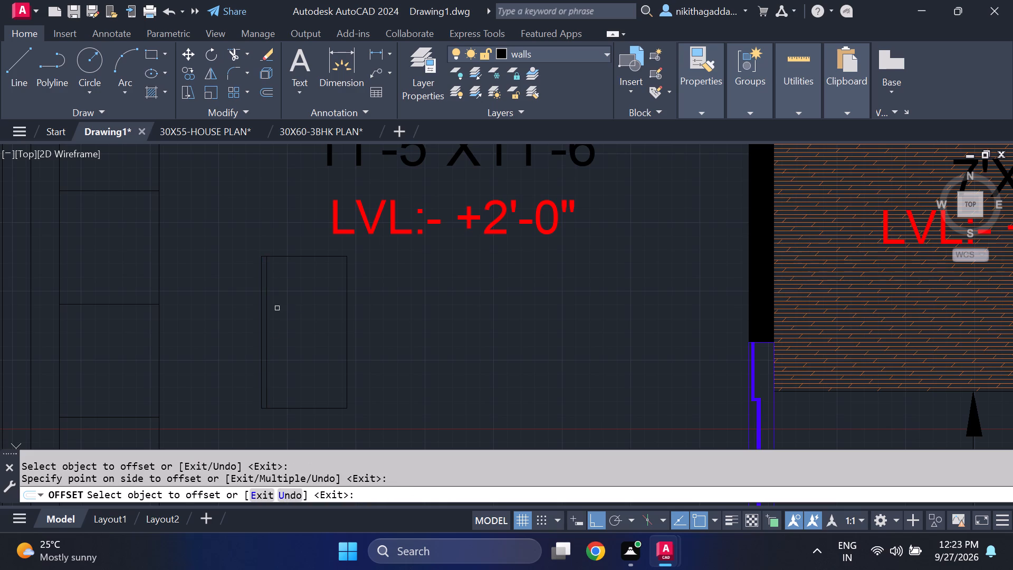
left_click(289, 259)
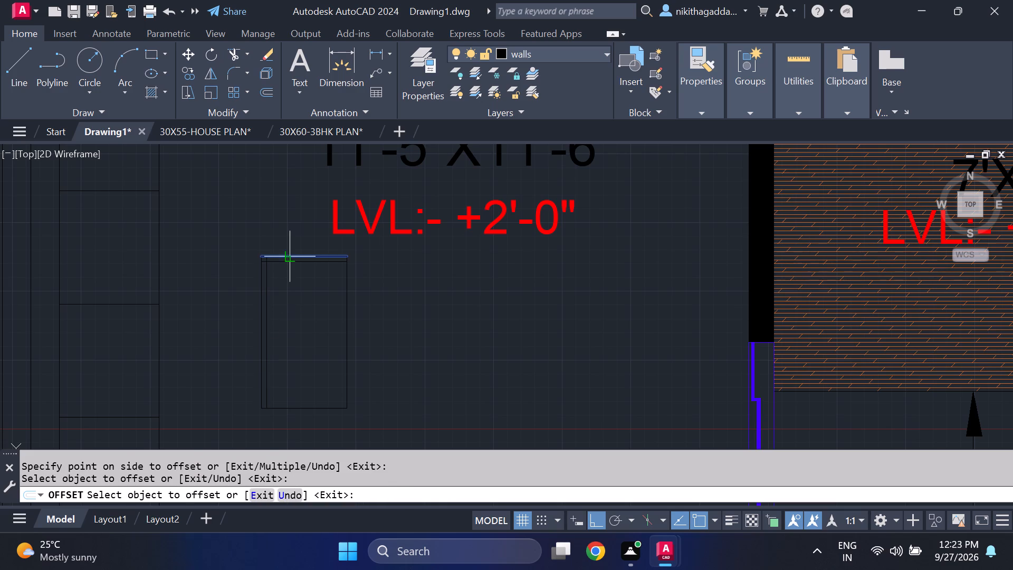
left_click(290, 256)
left_click(284, 282)
left_click(347, 308)
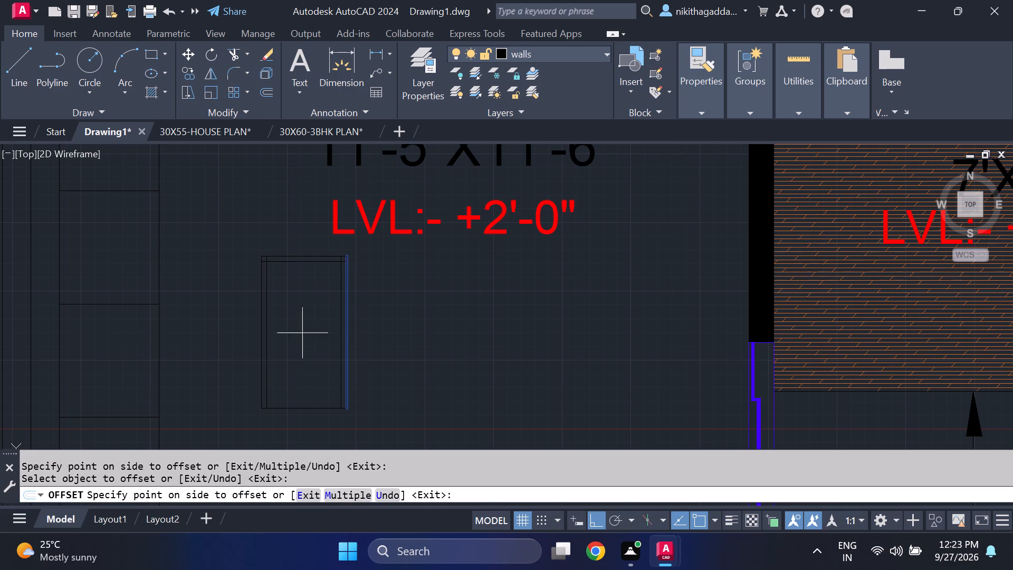
left_click(302, 335)
left_click(291, 410)
left_click(295, 381)
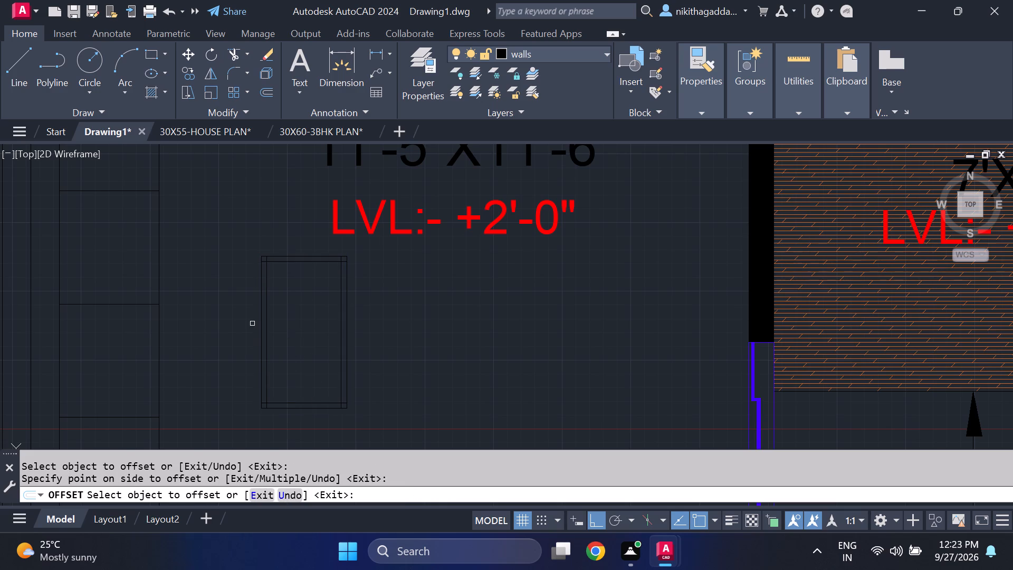
key("Escape")
Hatch the inner rectangle of the drawing room's centre table with a solid cyan fill.
type("HATCH")
key("Return")
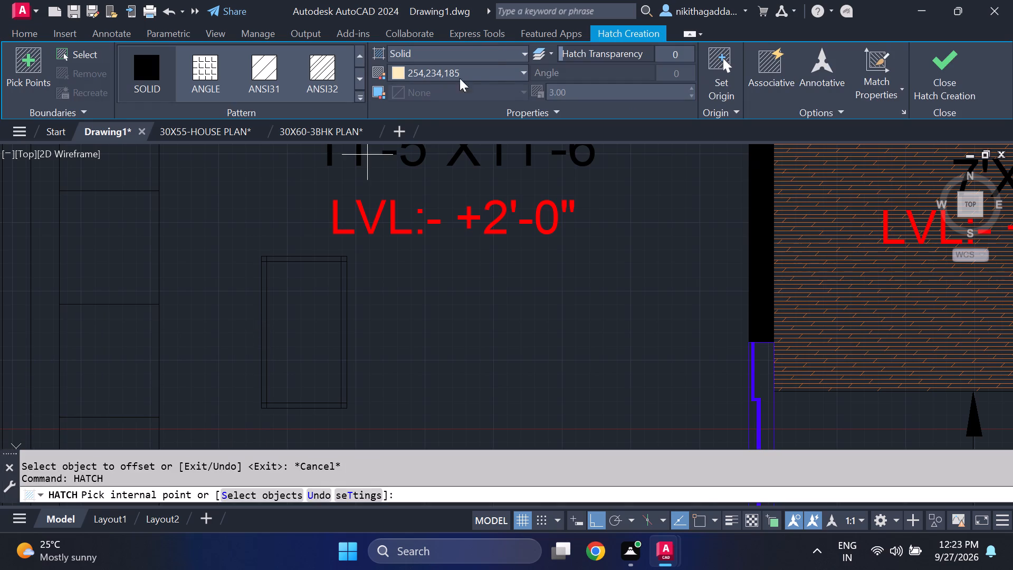
left_click(496, 68)
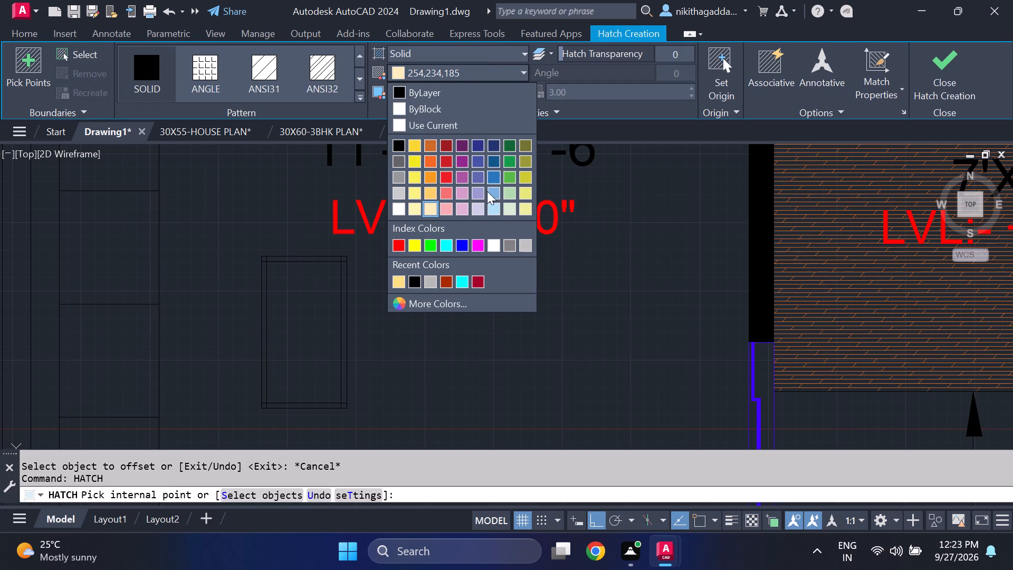
left_click(493, 195)
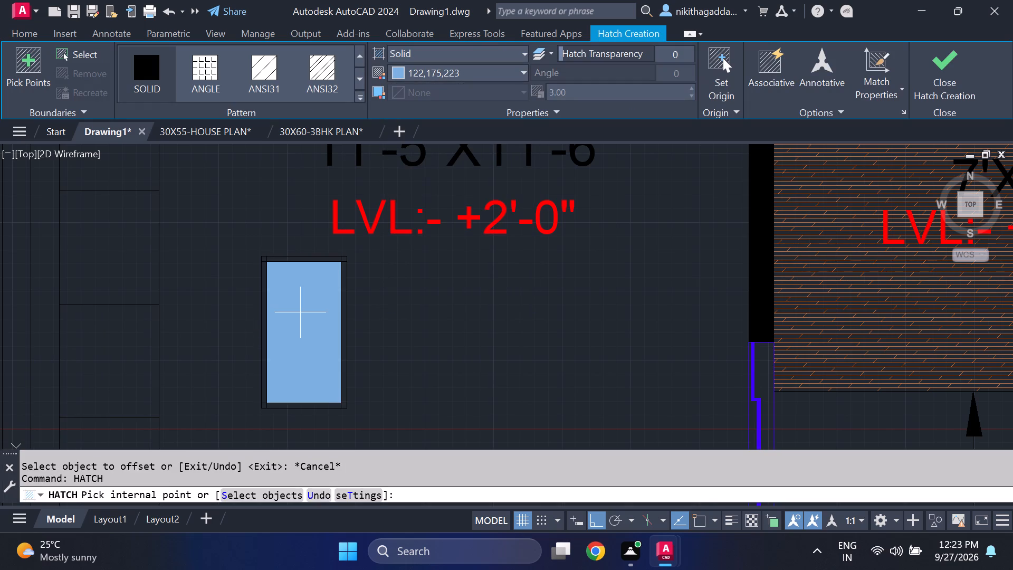
left_click(299, 312)
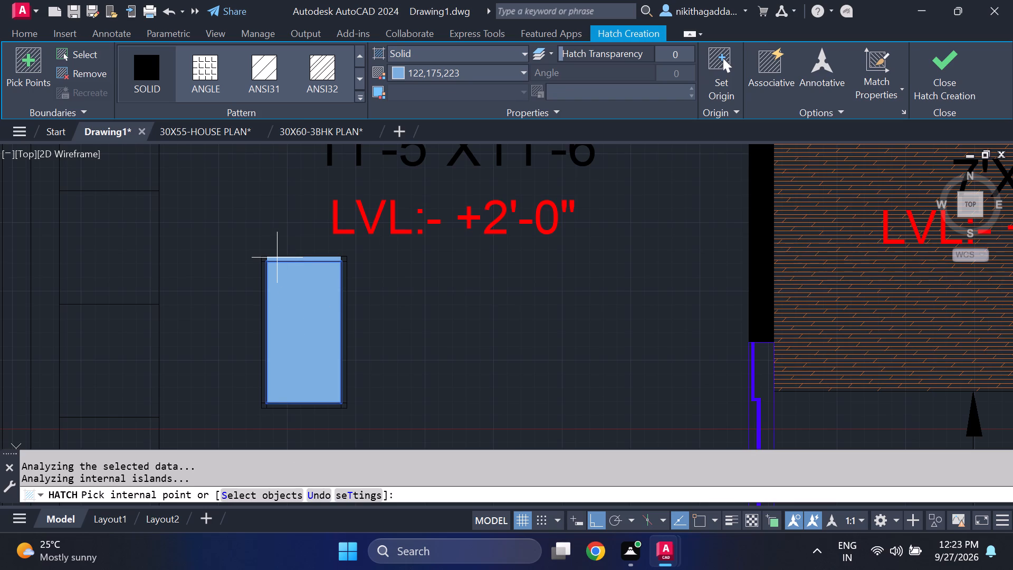
left_click(520, 73)
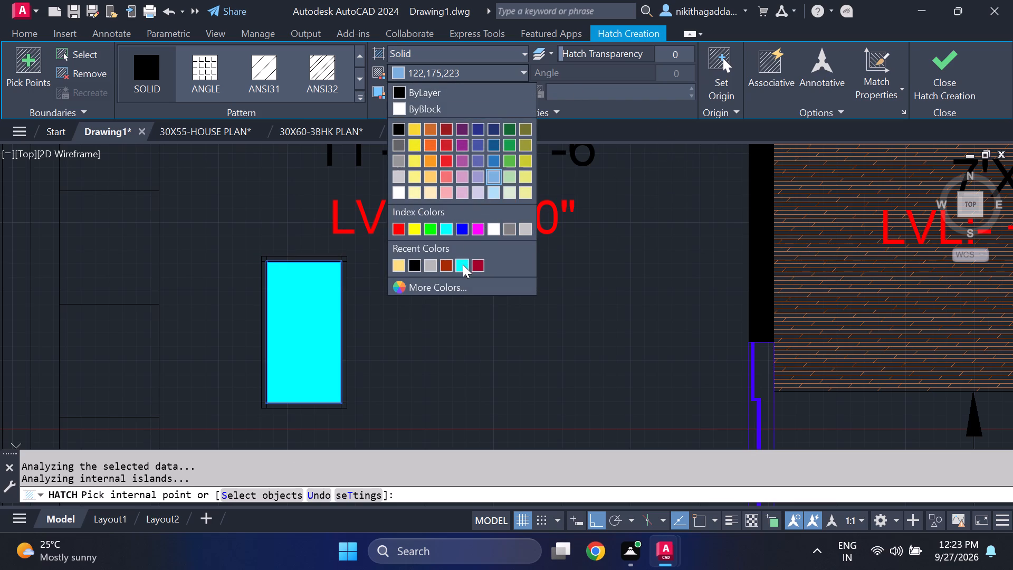
left_click(463, 264)
left_click(936, 72)
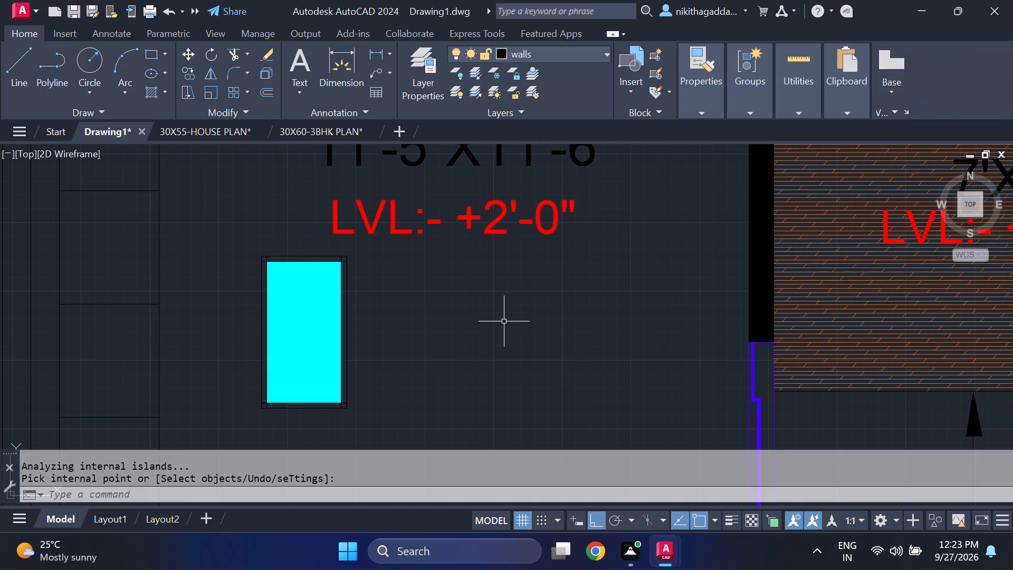
Erase the black centre table with its plant and grey bars in the first floor living room.
scroll(503, 321, "down", 5)
middle_click_drag(750, 302, 462, 366)
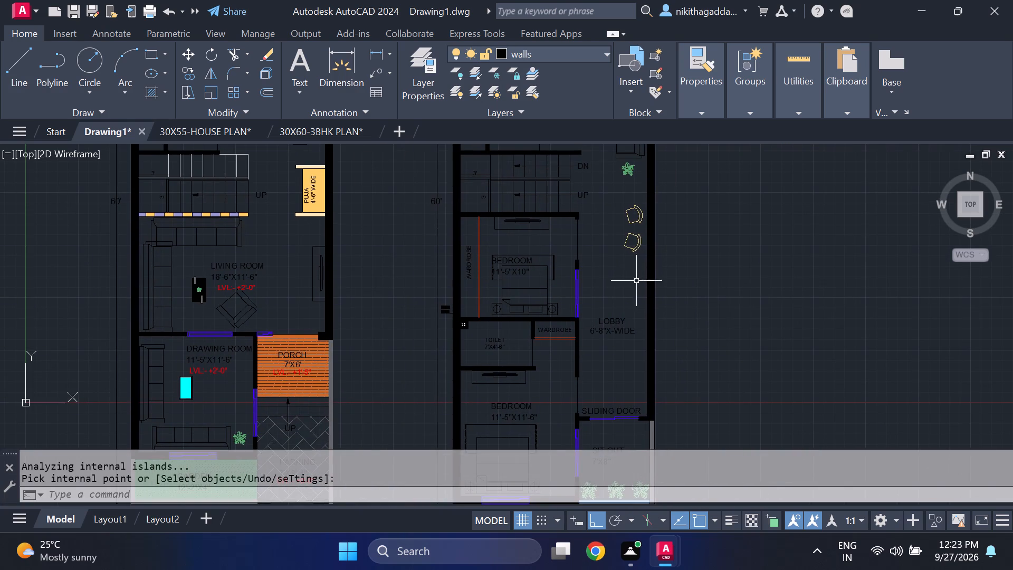
middle_click_drag(632, 235, 625, 340)
middle_click_drag(599, 226, 604, 237)
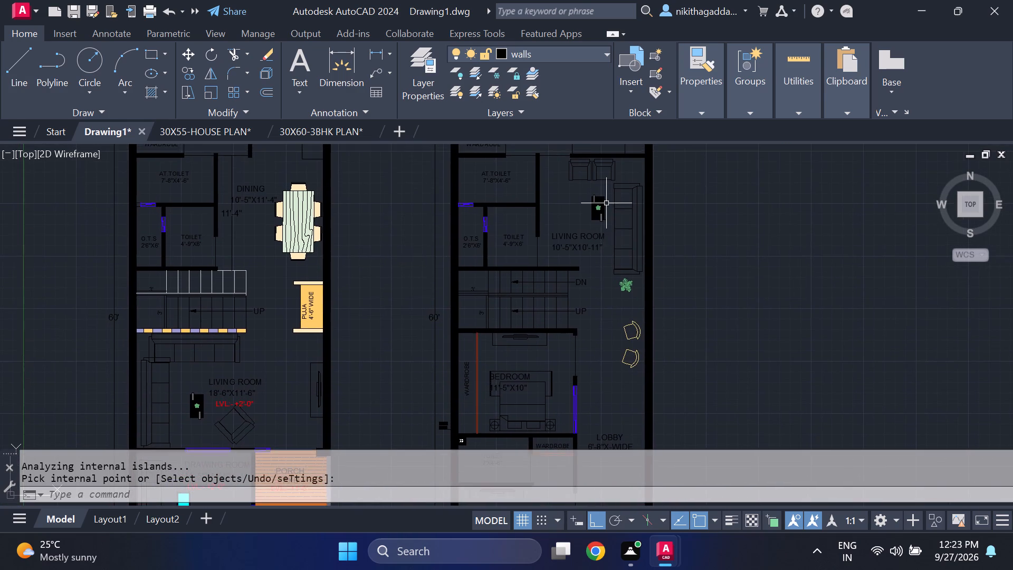
scroll(604, 198, "up", 4)
left_click(609, 166)
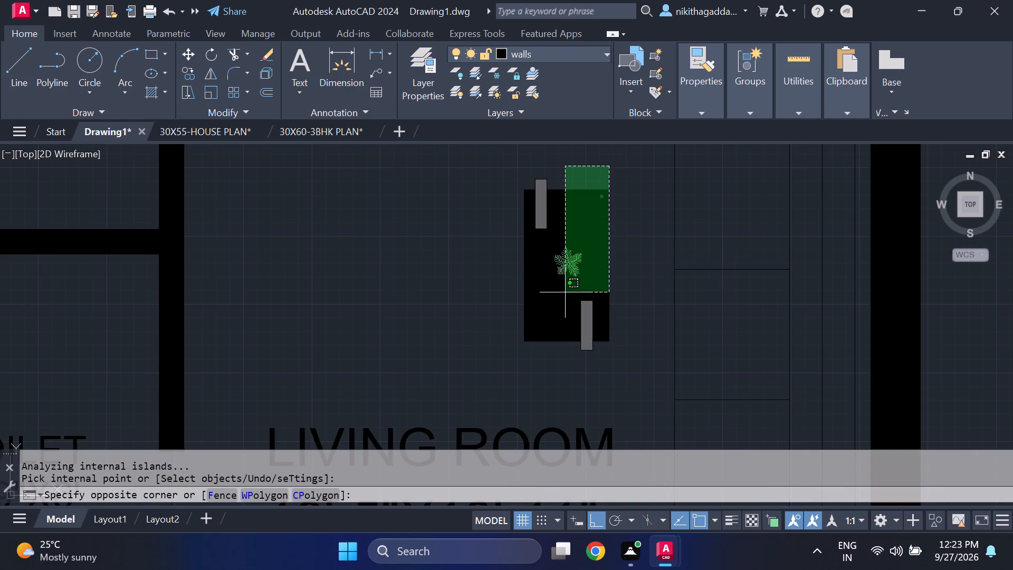
left_click(490, 373)
key("Delete")
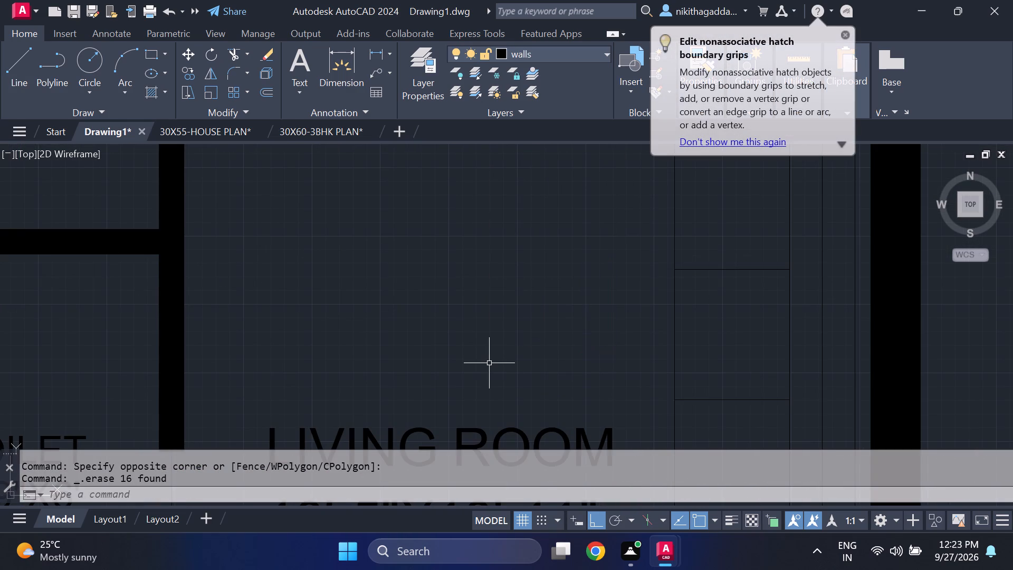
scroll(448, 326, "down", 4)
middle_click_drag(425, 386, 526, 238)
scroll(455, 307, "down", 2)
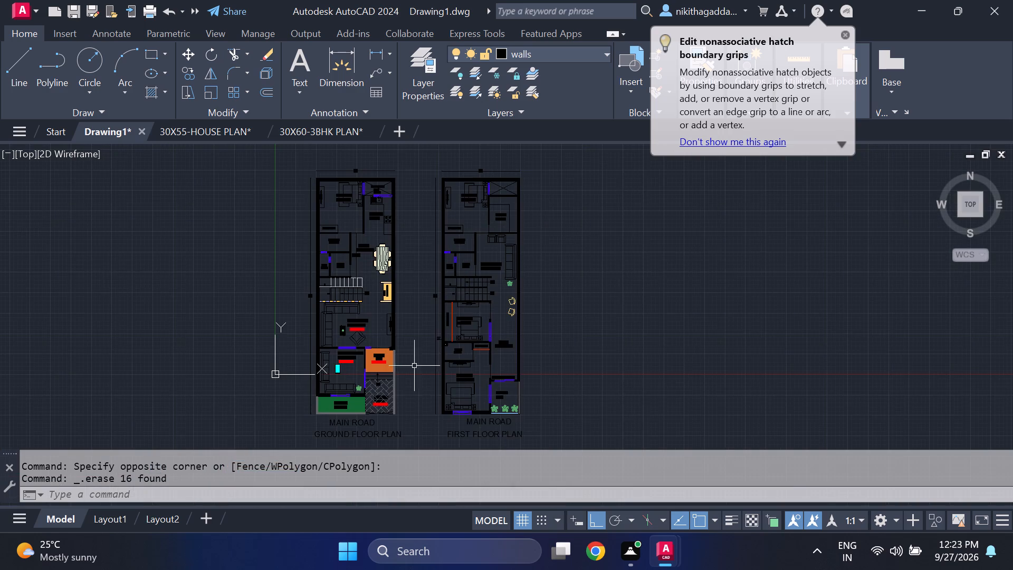
Copy the bordered cyan centre table from the drawing room into the first floor living room, between the armchairs and the long sofa.
scroll(345, 378, "up", 3)
scroll(304, 333, "up", 2)
left_click(369, 306)
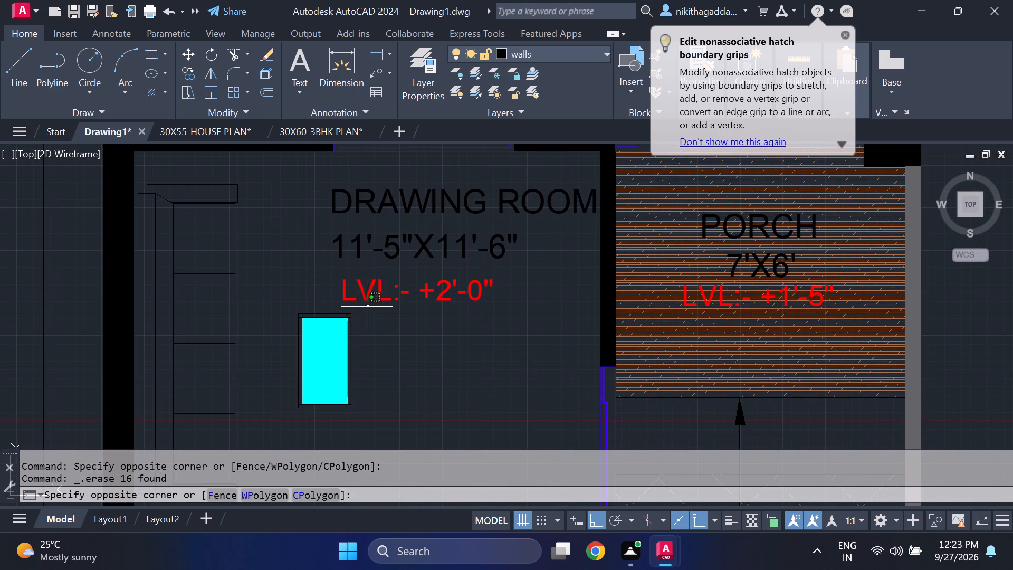
left_click(279, 429)
type("CO")
key("Return")
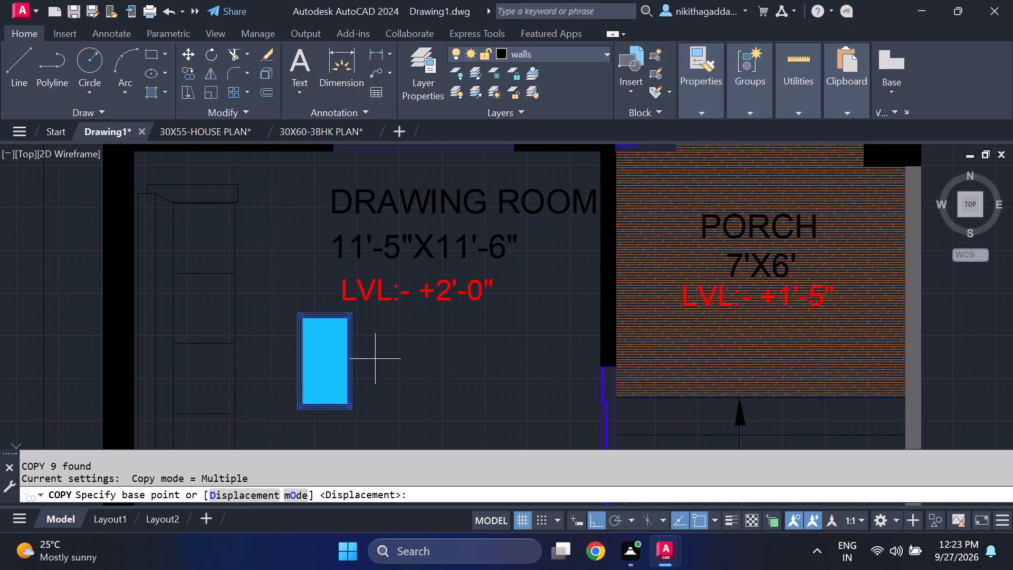
left_click(357, 311)
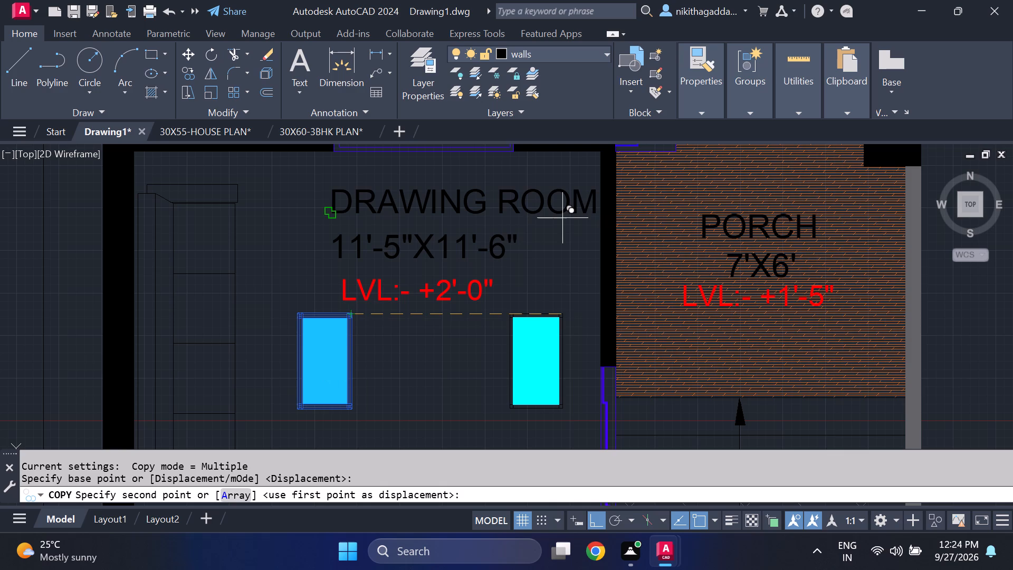
key("F8")
scroll(559, 220, "down", 3)
middle_click_drag(560, 221, 560, 221)
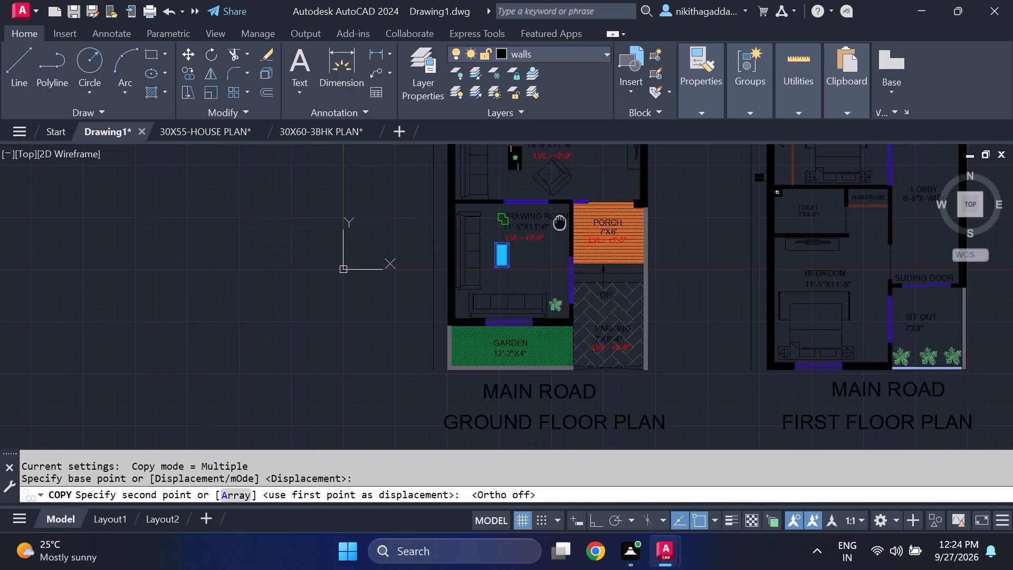
middle_click_drag(560, 221, 286, 358)
middle_click_drag(569, 256, 451, 372)
middle_click_drag(508, 267, 486, 339)
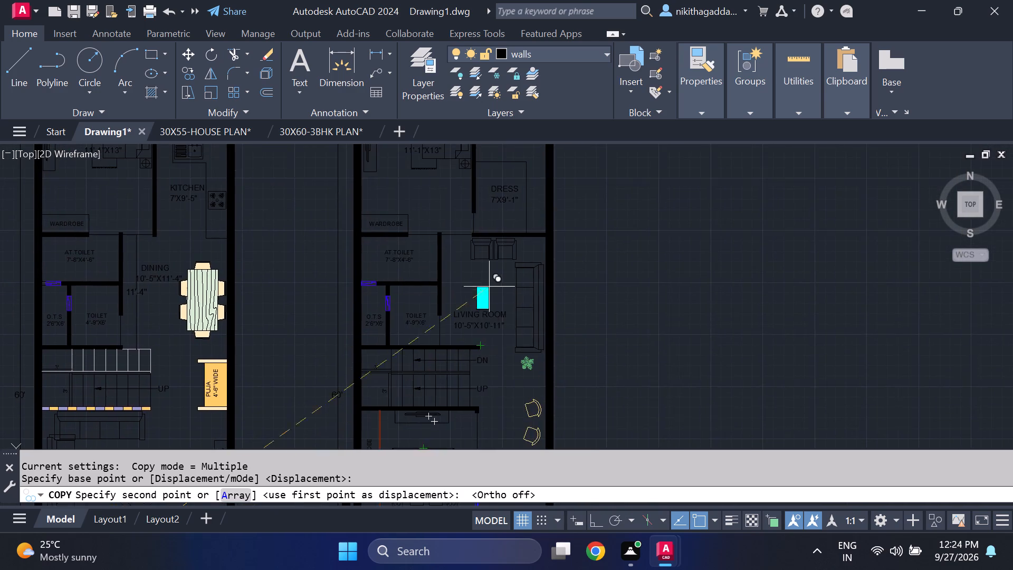
scroll(490, 275, "up", 2)
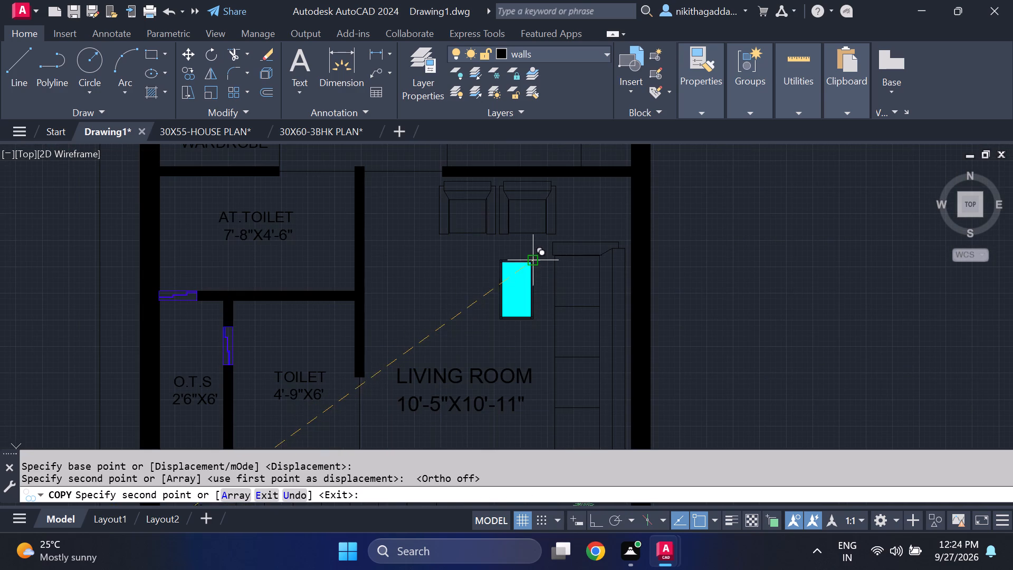
left_click(533, 260)
scroll(646, 278, "down", 3)
key("Escape")
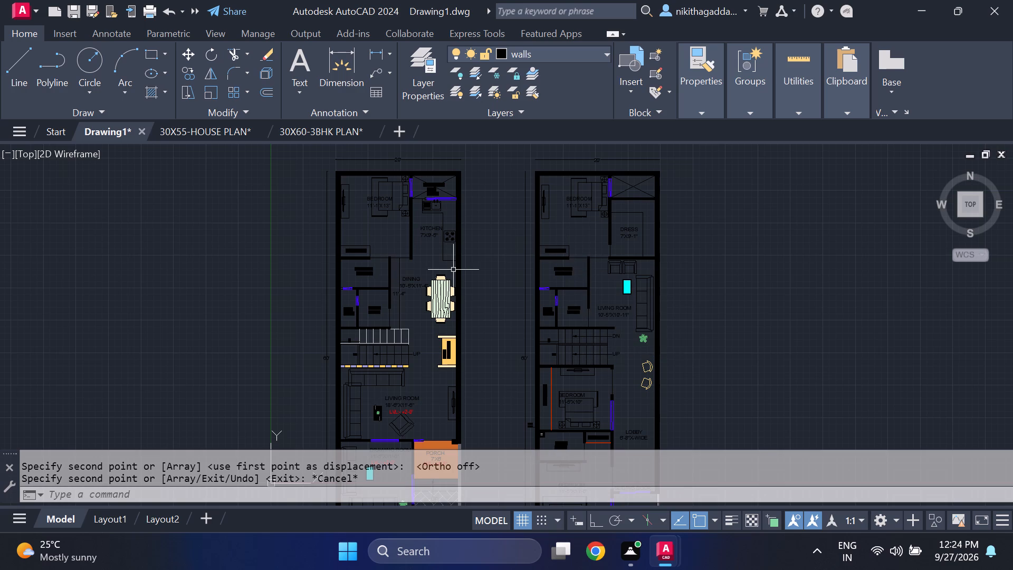
Open the drawing GP&FIRST FLOOR PLAN from the Documents folder and show its model space.
scroll(453, 270, "up", 2)
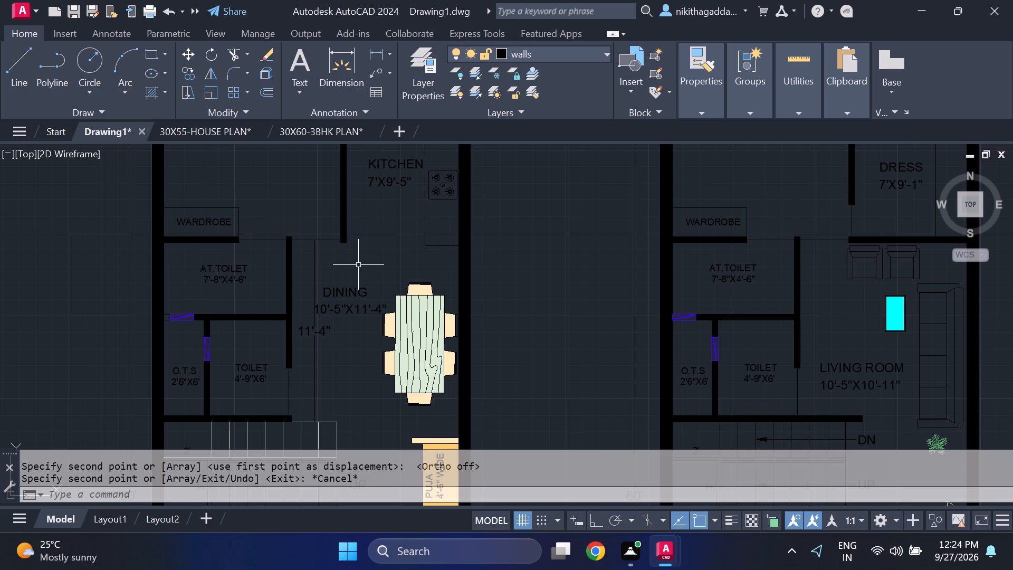
left_click(25, 127)
left_click(80, 307)
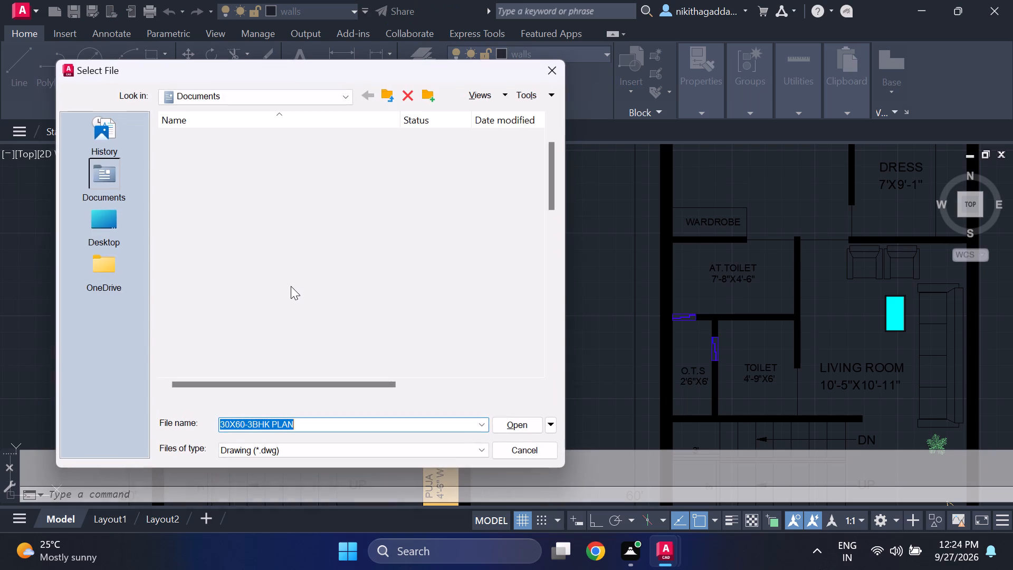
scroll(256, 282, "up", 5)
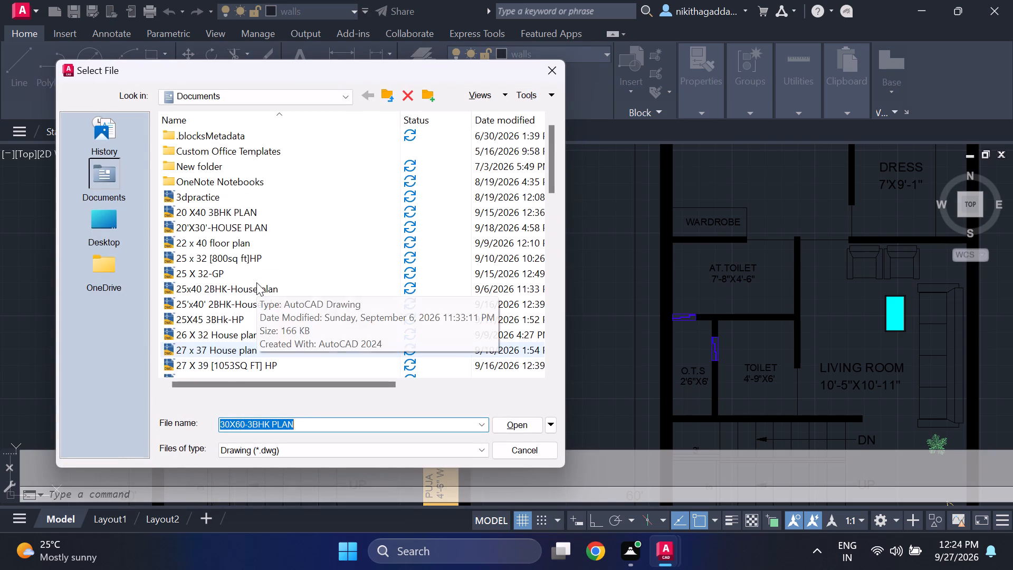
scroll(256, 282, "up", 2)
scroll(289, 262, "down", 3)
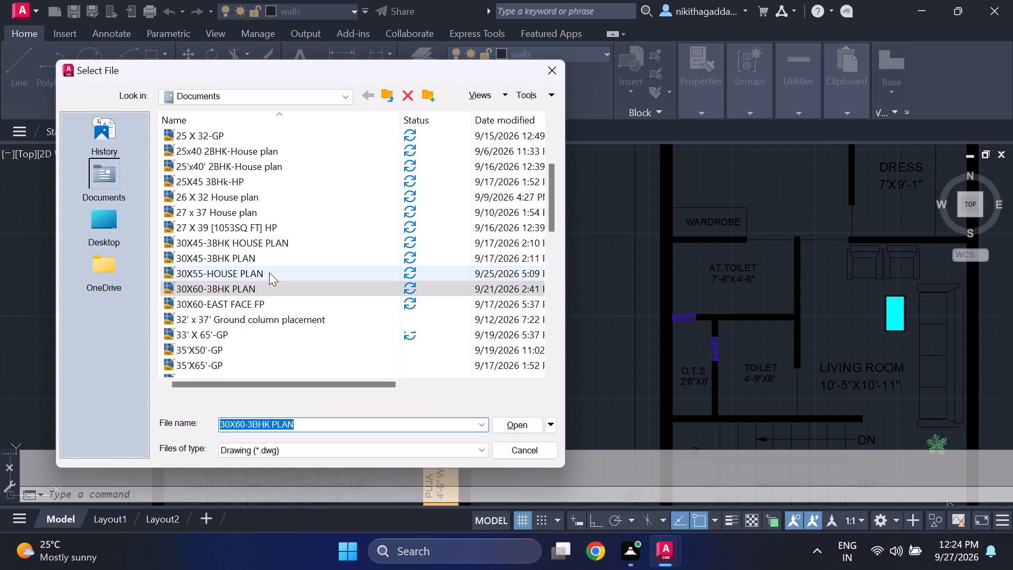
scroll(244, 311, "down", 1)
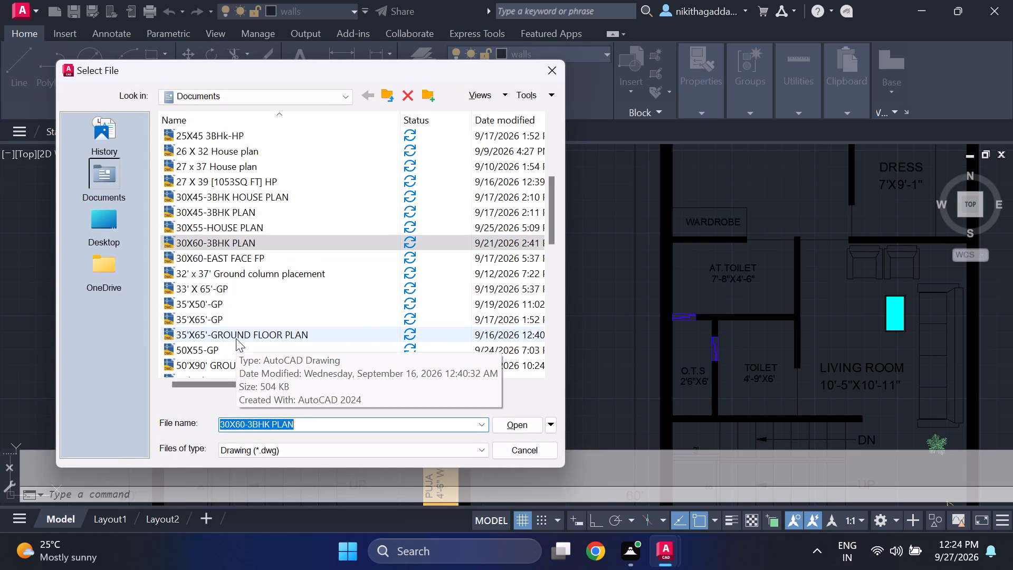
scroll(237, 340, "down", 4)
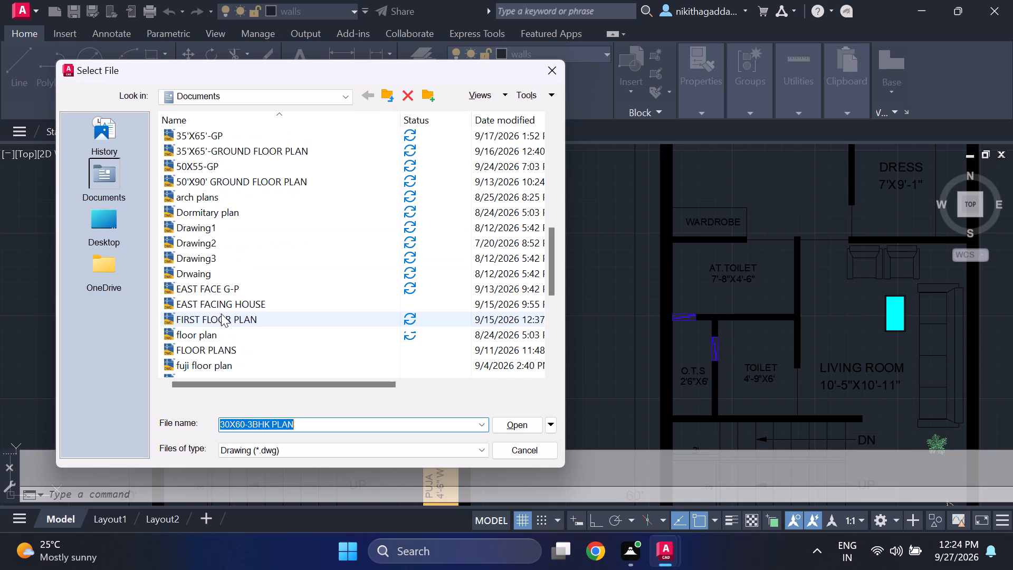
scroll(221, 313, "down", 1)
left_click(212, 330)
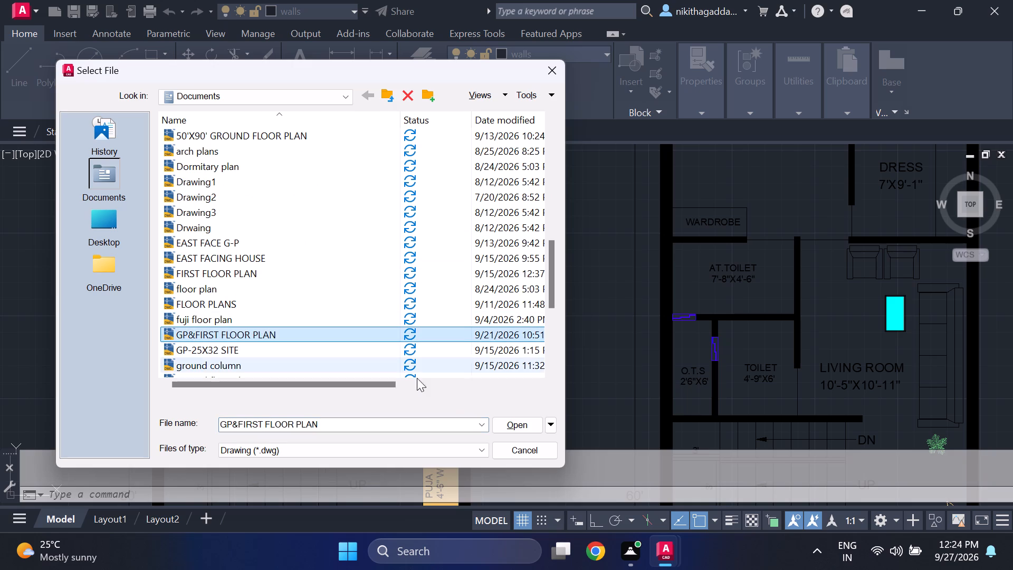
left_click(506, 423)
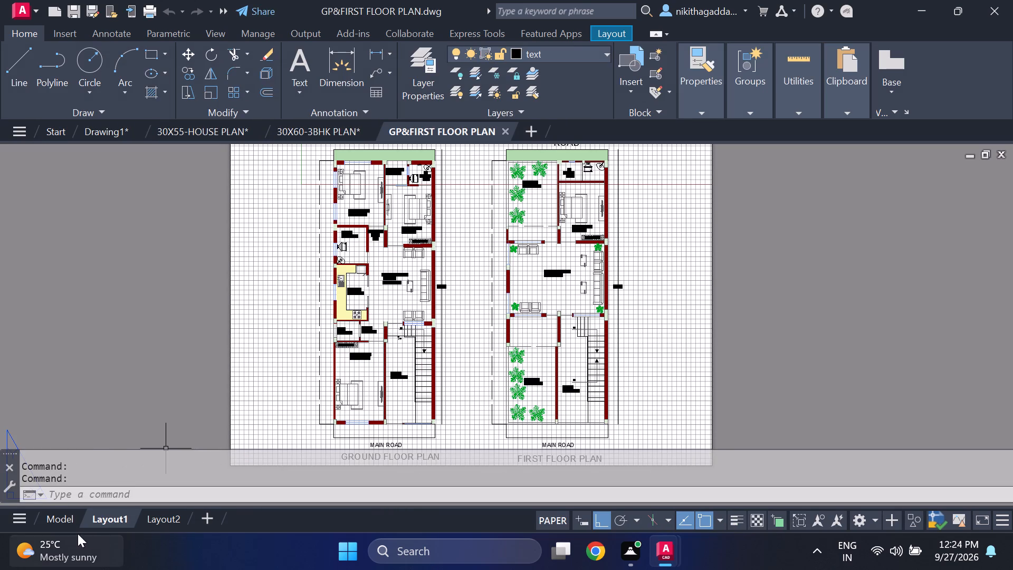
left_click(62, 521)
Copy the complete refrigerator symbol, including its open door, from the ground floor kitchen corner to the clipboard.
scroll(433, 321, "down", 1)
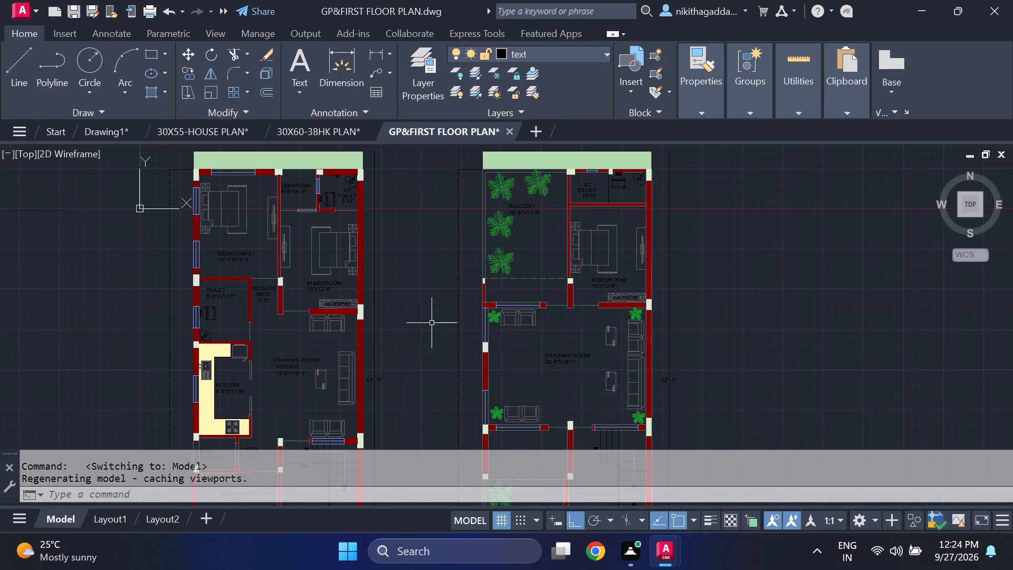
middle_click_drag(249, 383, 244, 379)
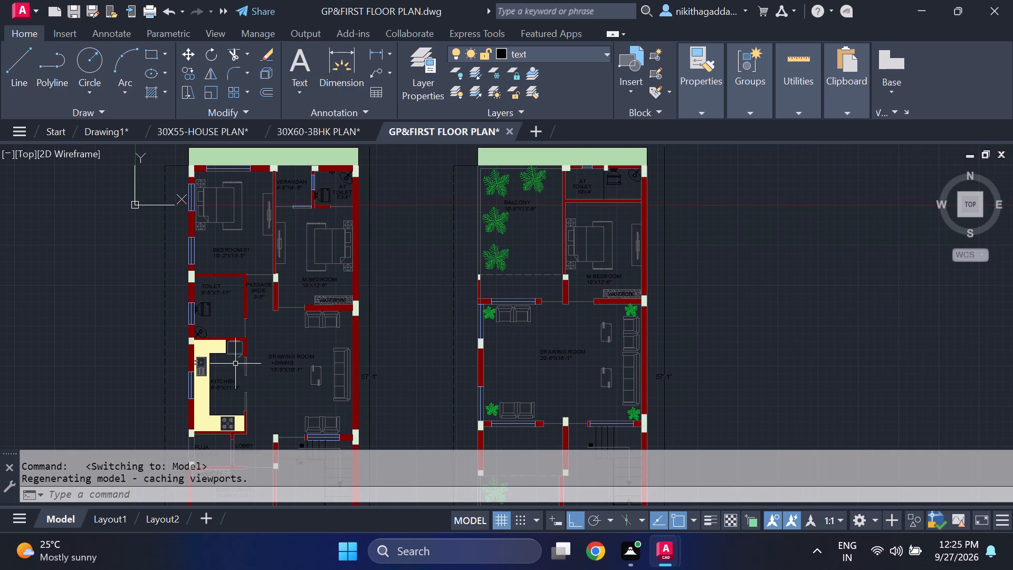
scroll(231, 347, "up", 4)
scroll(293, 307, "up", 1)
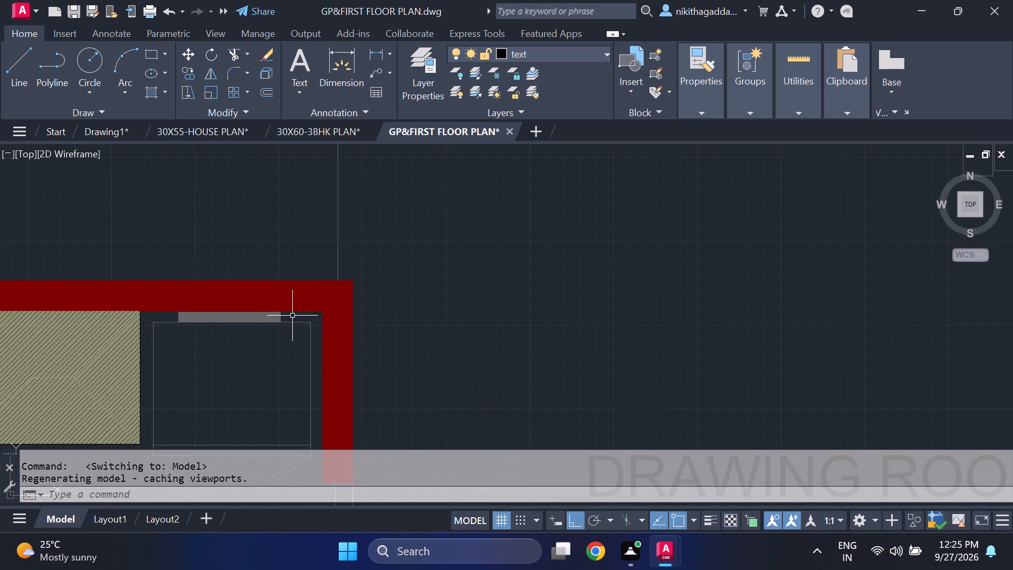
scroll(278, 322, "up", 3)
left_click(326, 281)
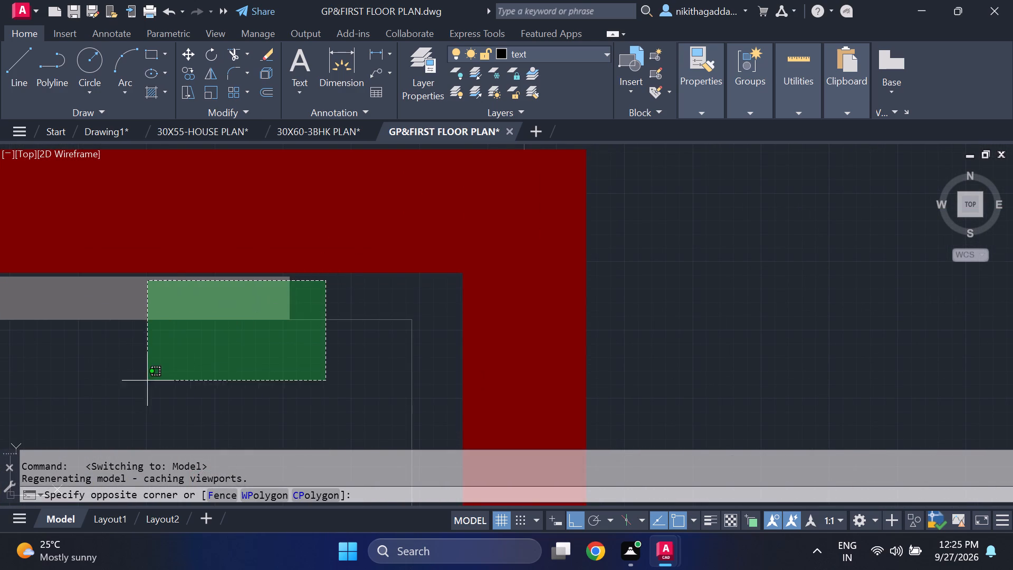
left_click(62, 402)
scroll(150, 372, "down", 3)
middle_click_drag(160, 394, 270, 237)
scroll(160, 394, "up", 1)
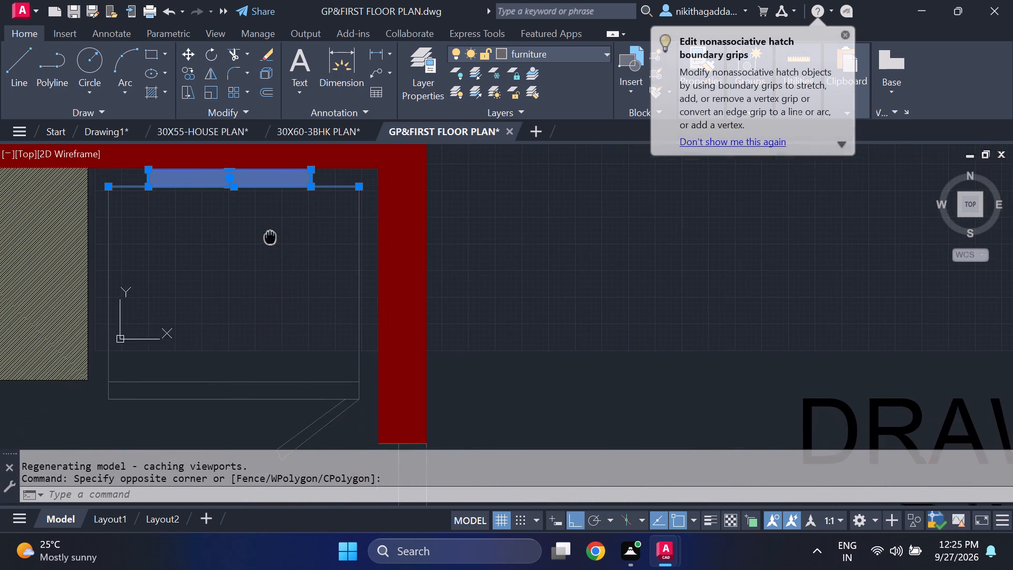
left_click(370, 253)
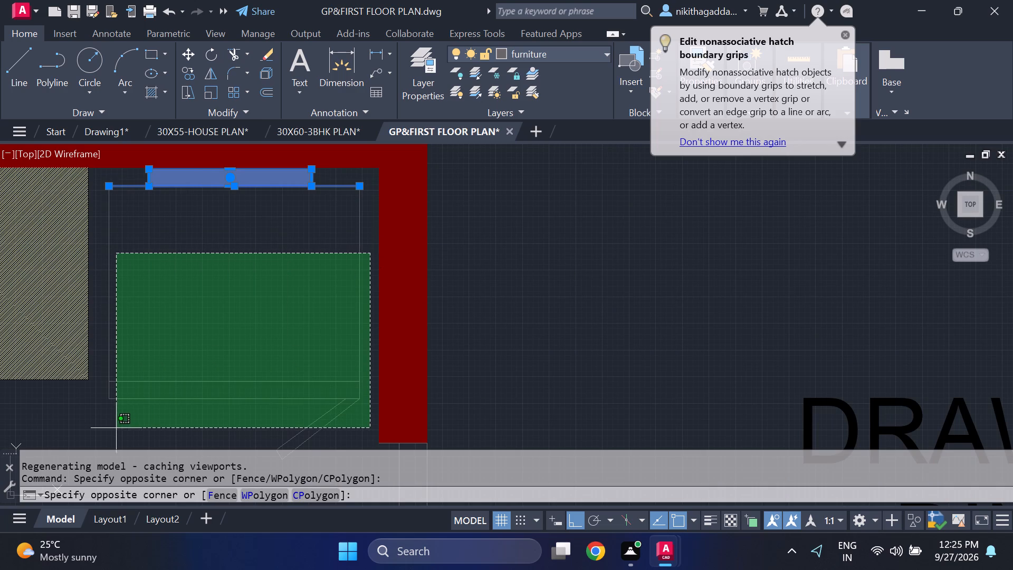
left_click(96, 432)
middle_click_drag(192, 394, 201, 276)
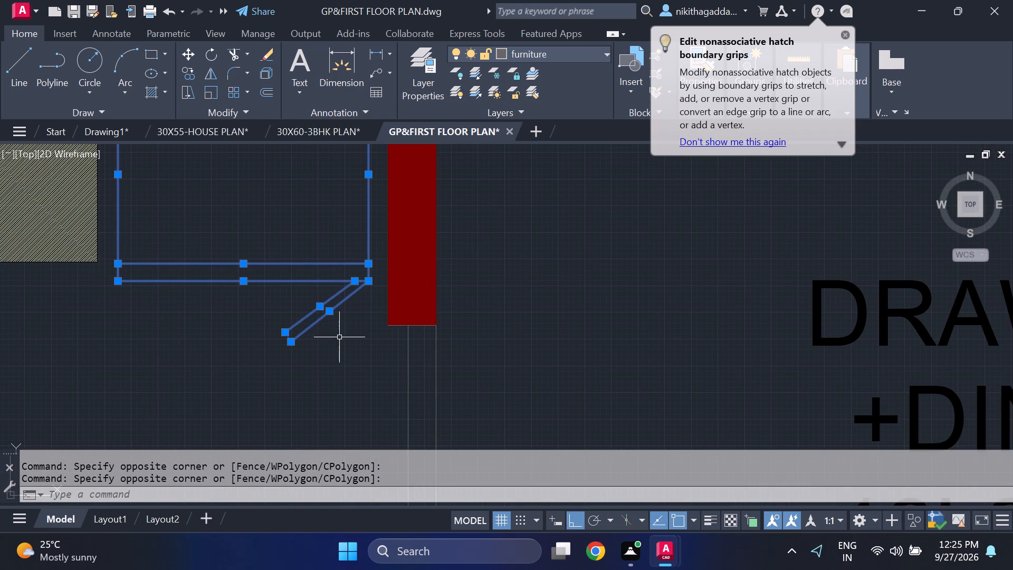
left_click_drag(331, 327, 326, 325)
left_click(216, 366)
scroll(259, 347, "down", 2)
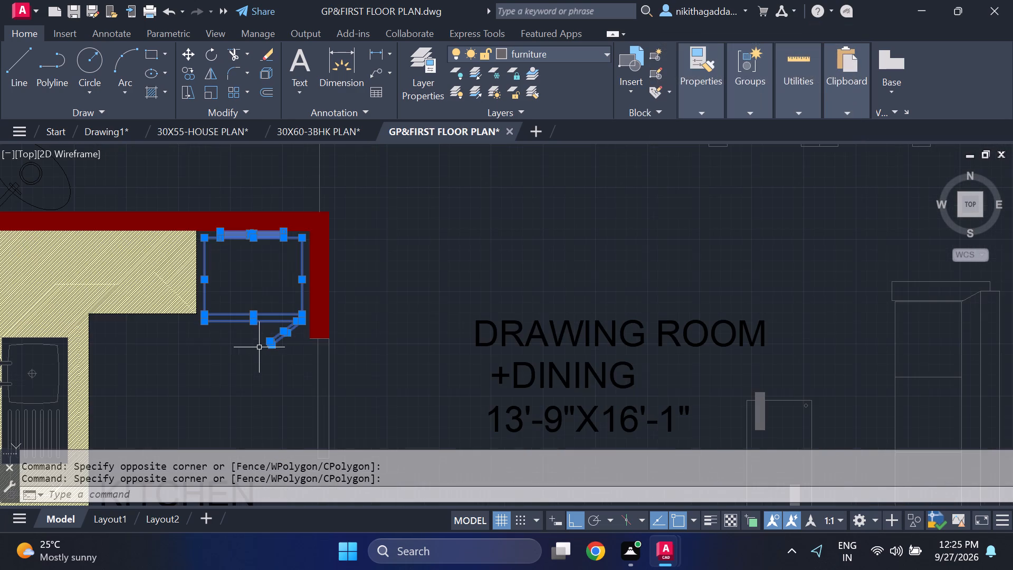
key("ctrl+c")
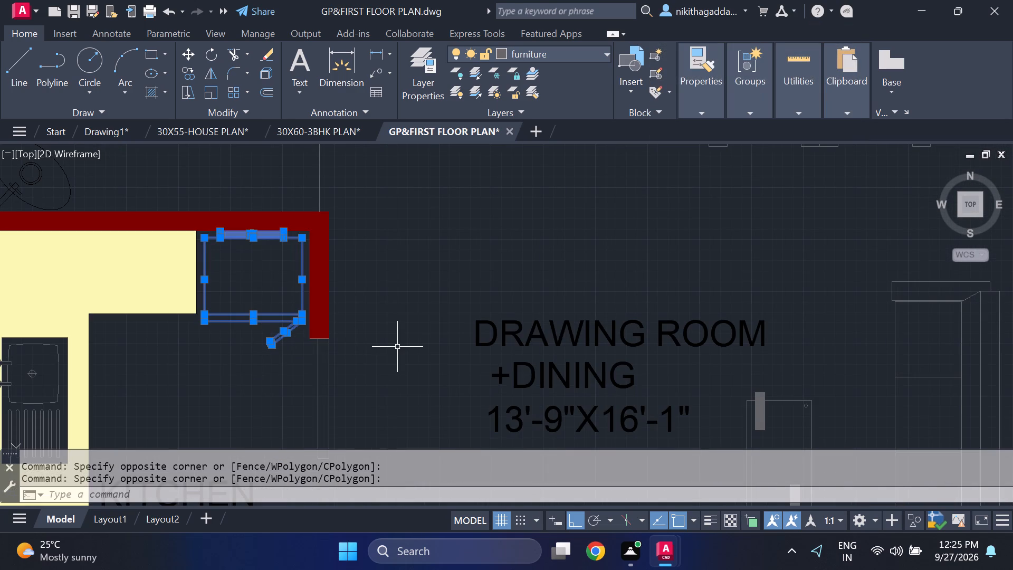
Switch back to Drawing1 and paste the refrigerator symbol in the empty space outside the first floor plan, beside the living room.
scroll(0, 121, "down", 1)
left_click(97, 127)
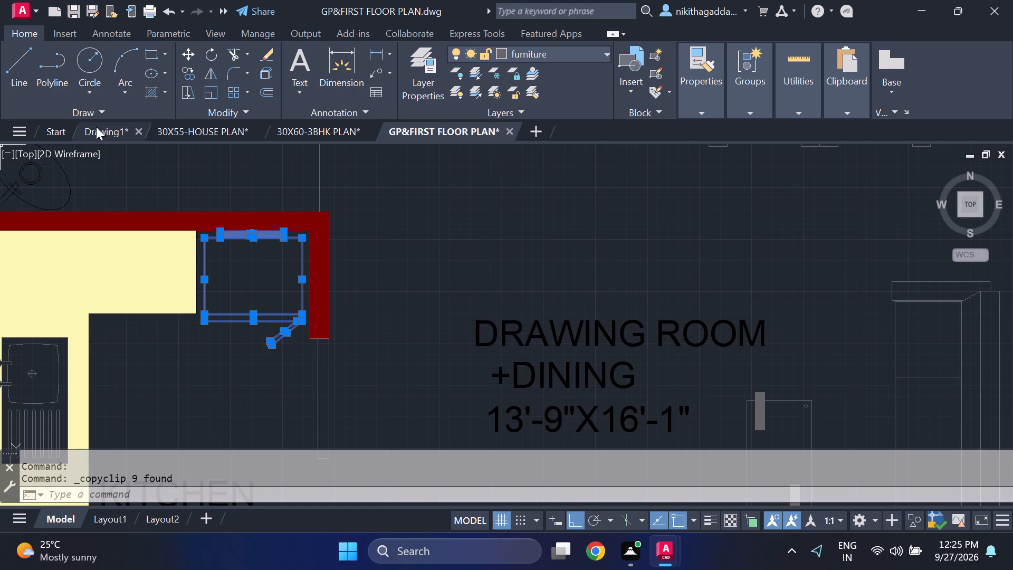
left_click(113, 132)
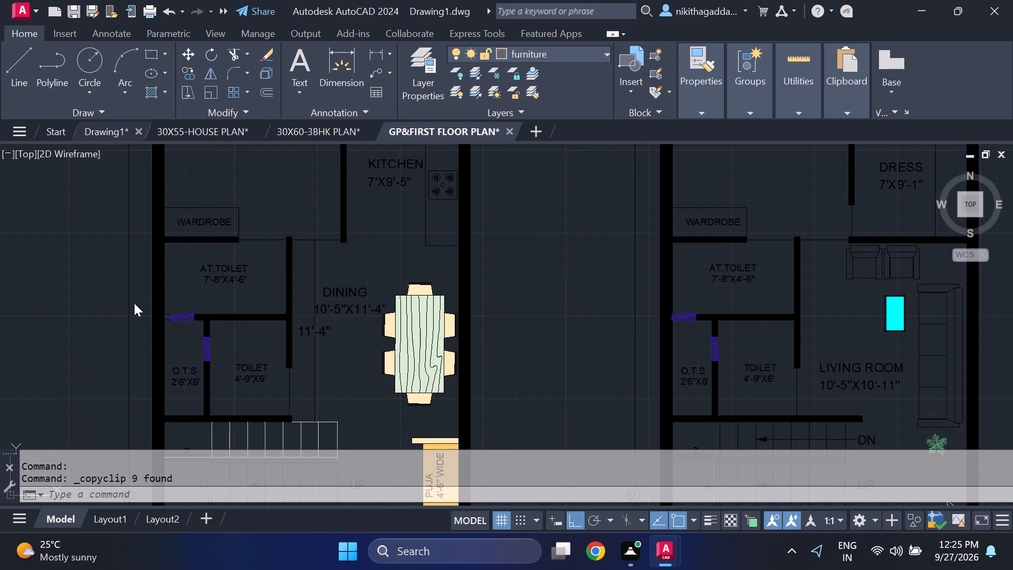
key("ctrl+v")
scroll(255, 308, "down", 1)
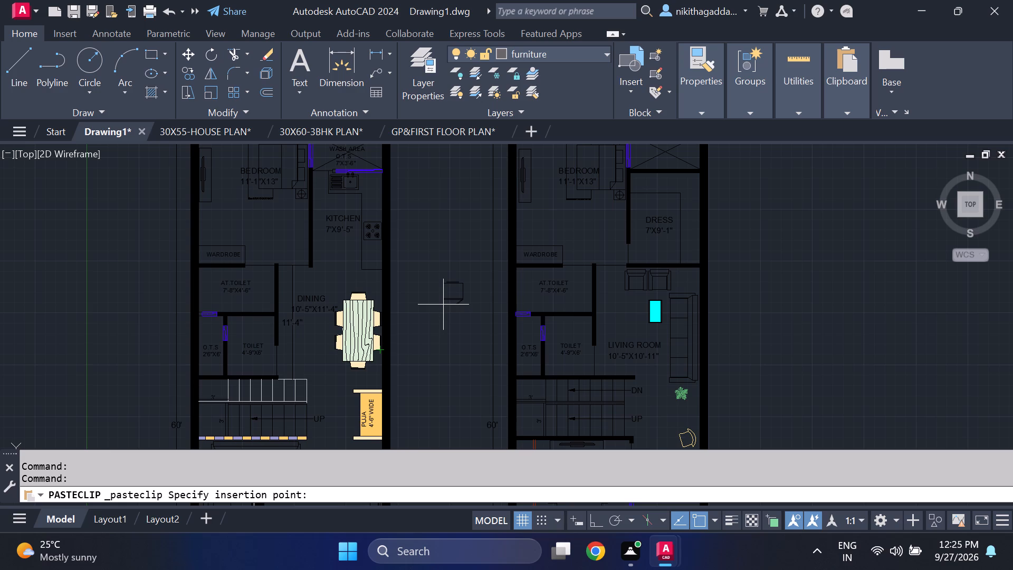
scroll(647, 305, "up", 2)
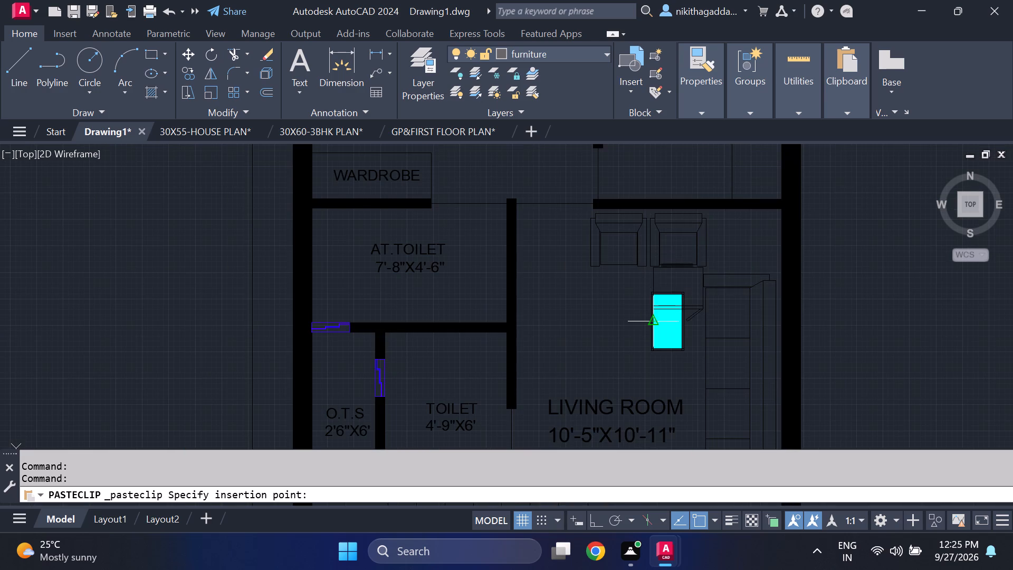
middle_click_drag(637, 309, 608, 208)
middle_click_drag(513, 330, 519, 322)
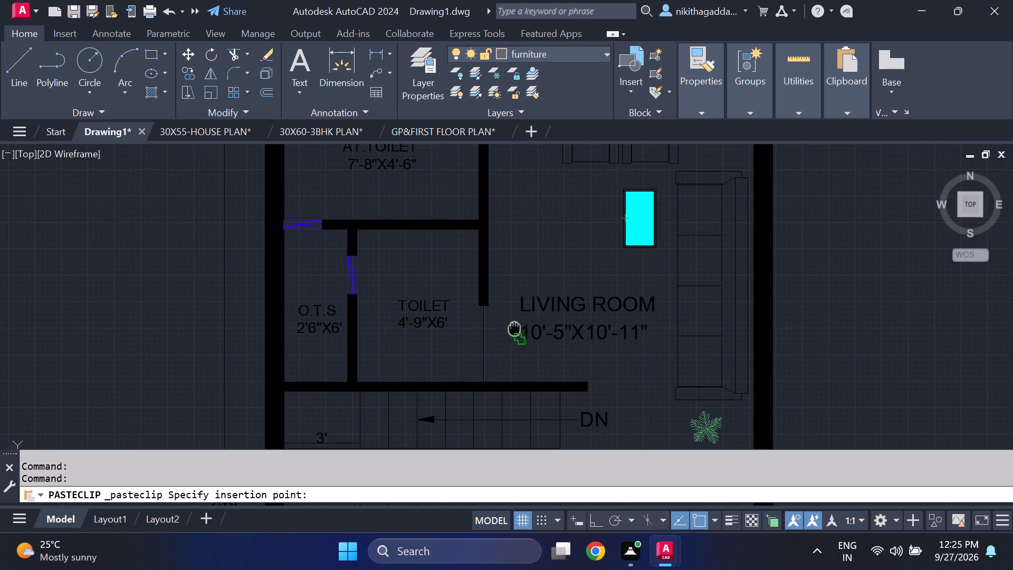
middle_click_drag(519, 322, 589, 206)
scroll(533, 248, "down", 3)
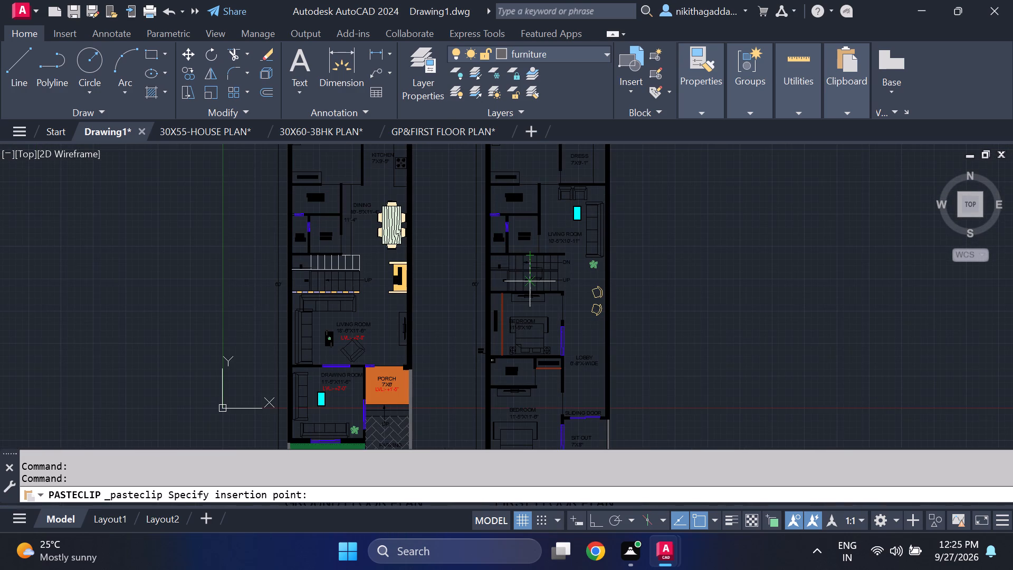
middle_click_drag(530, 284, 539, 231)
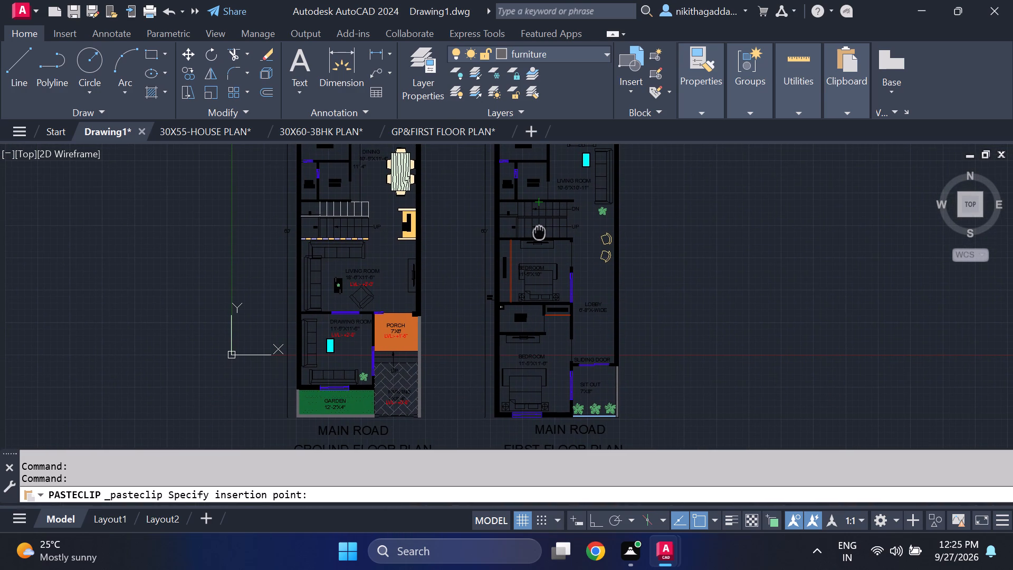
middle_click_drag(539, 231, 550, 251)
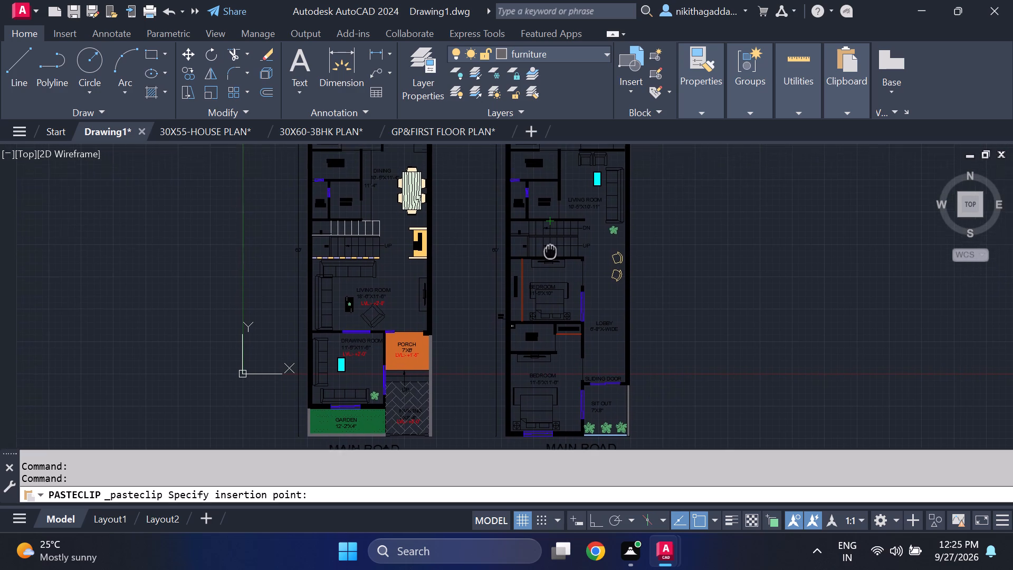
middle_click_drag(550, 251, 548, 258)
middle_click_drag(579, 213, 541, 294)
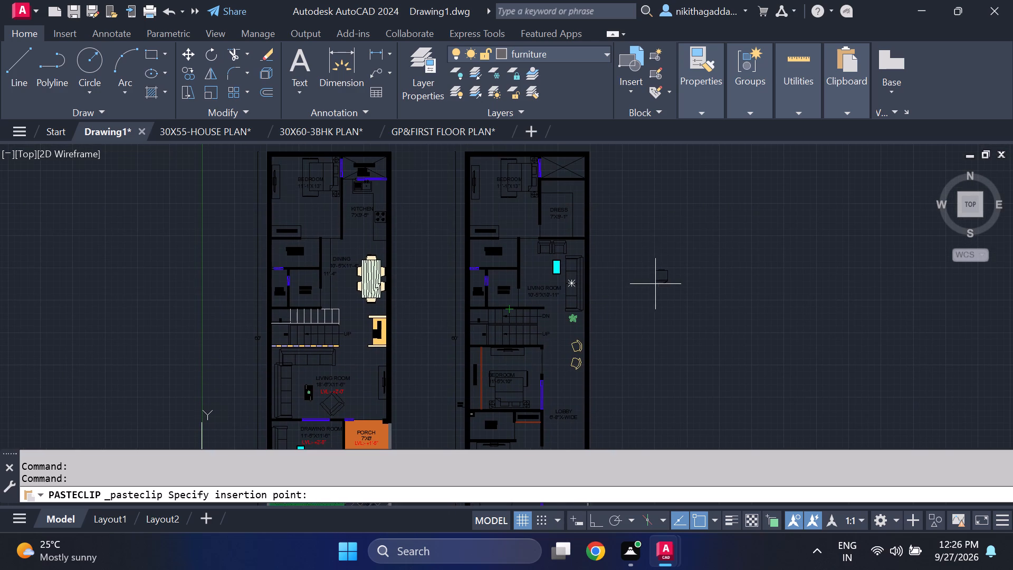
left_click(649, 283)
key("Escape")
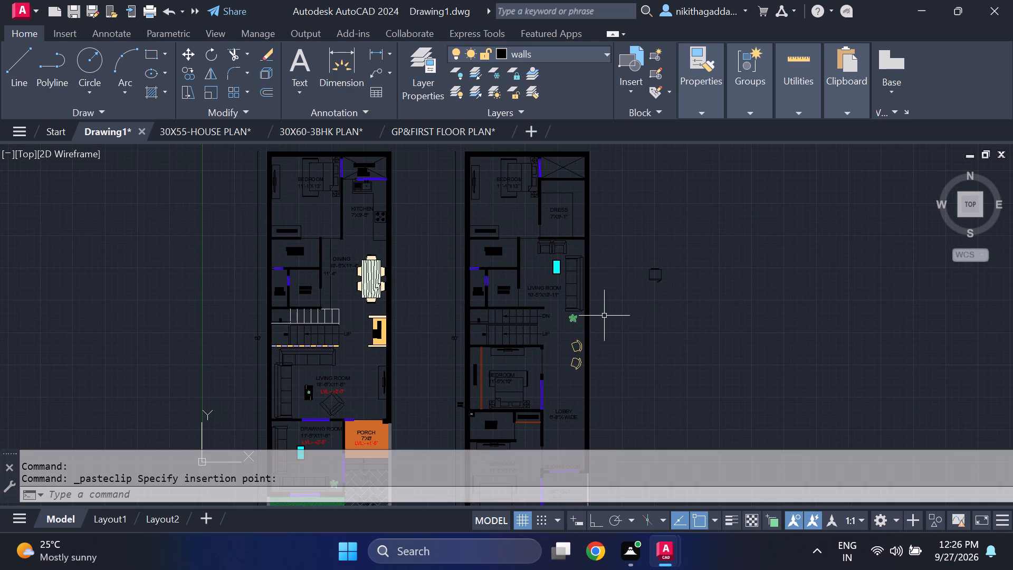
Rotate the pasted refrigerator symbol 270° about the middle of its back edge so the back faces east.
scroll(654, 269, "up", 2)
left_click_drag(716, 256, 711, 261)
left_click(597, 357)
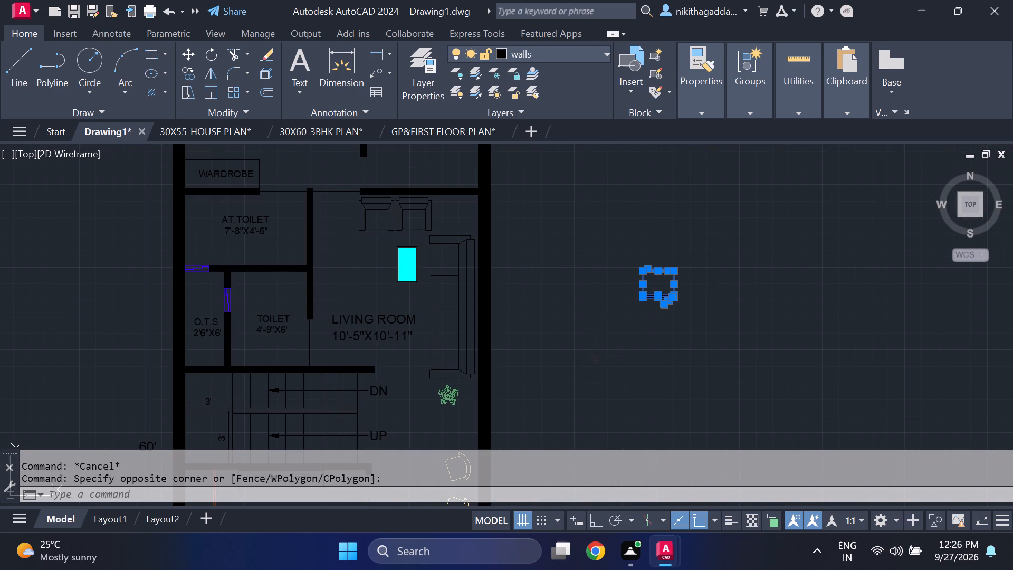
type("RO")
key("Return")
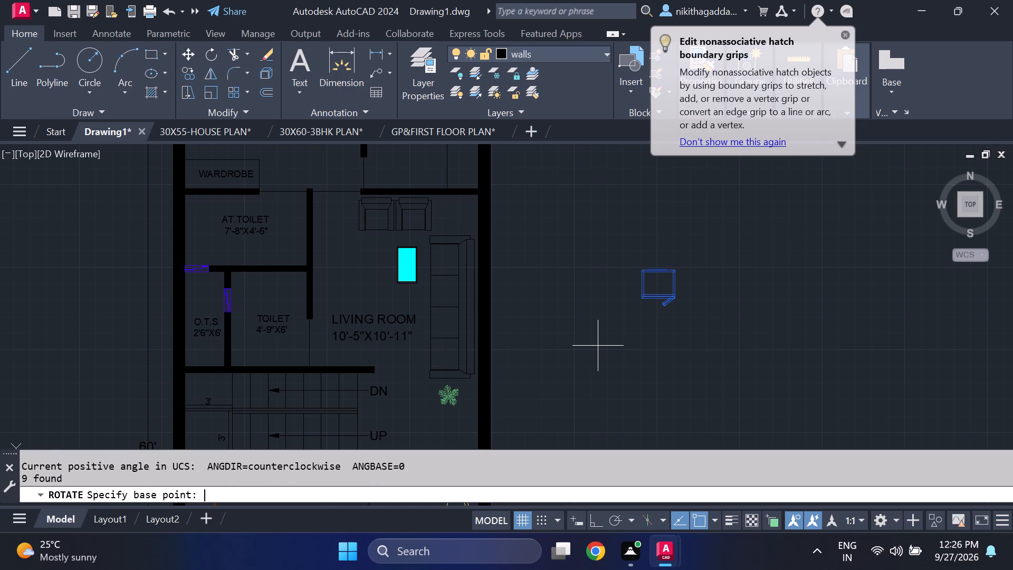
scroll(656, 300, "up", 3)
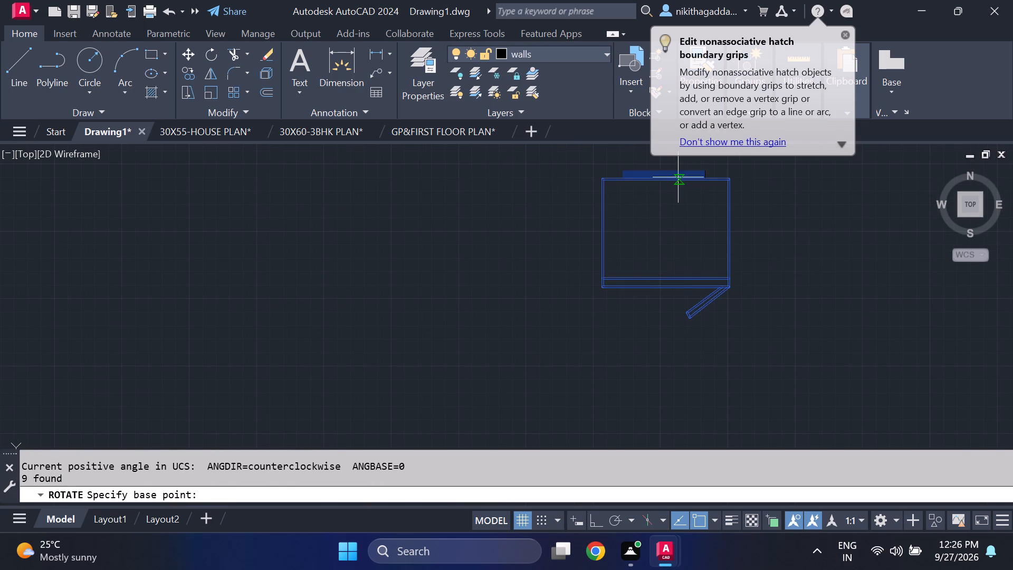
left_click(664, 181)
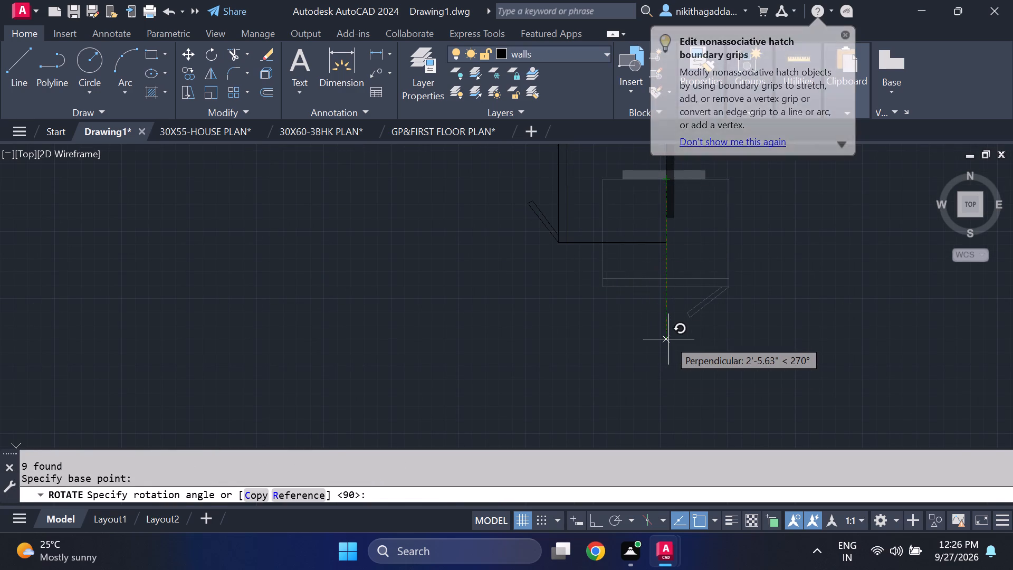
left_click(668, 339)
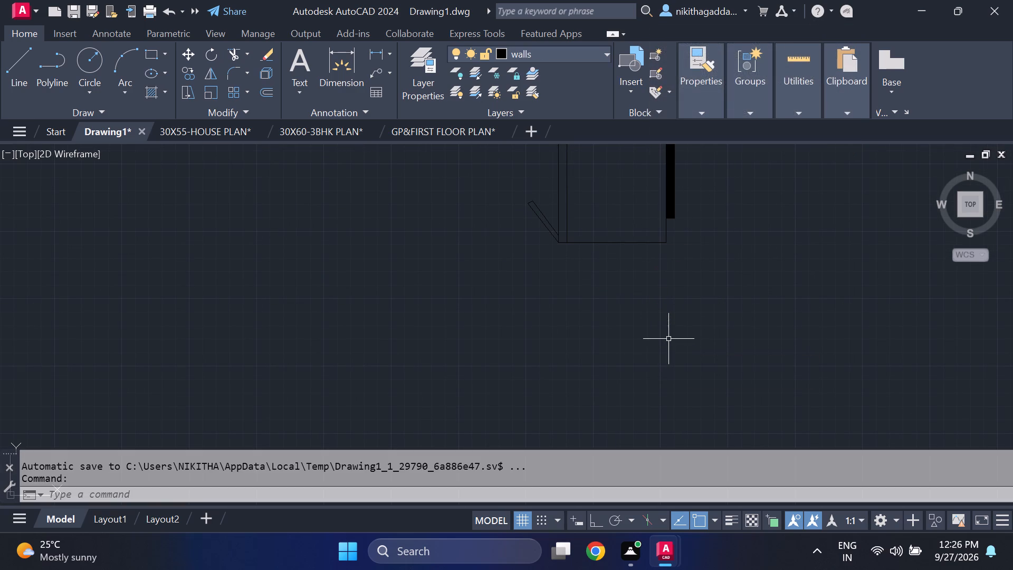
Move the rotated refrigerator by its back midpoint onto the ground floor's east wall, between the kitchen counter and the dining table.
scroll(685, 303, "down", 2)
scroll(678, 225, "down", 1)
left_click(720, 202)
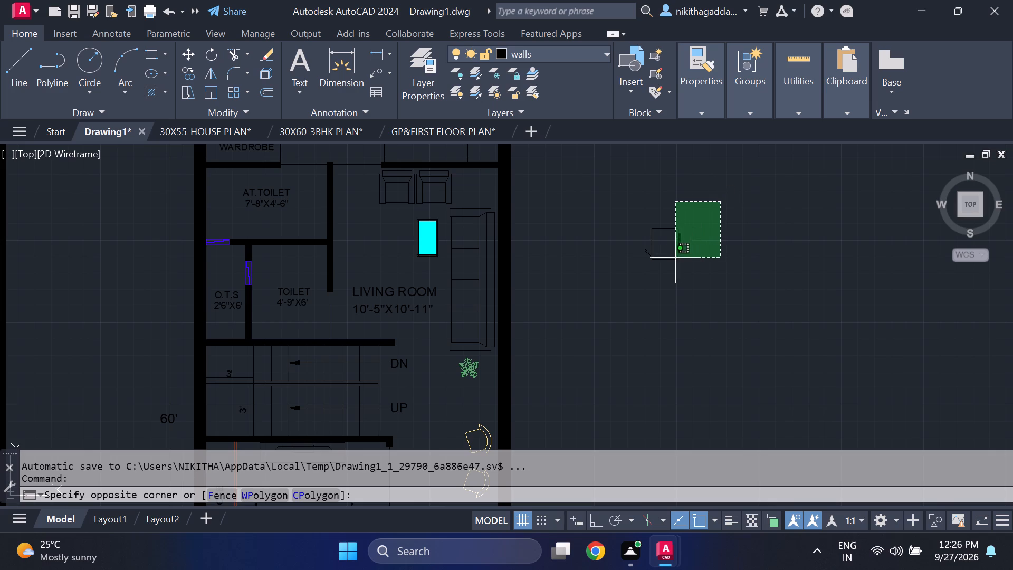
left_click(622, 311)
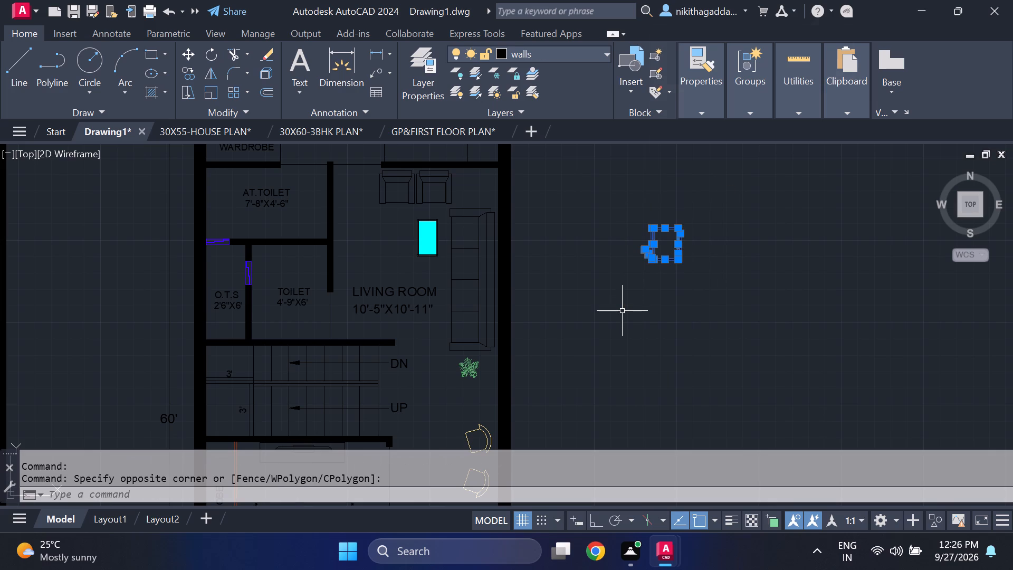
key("m")
key("Return")
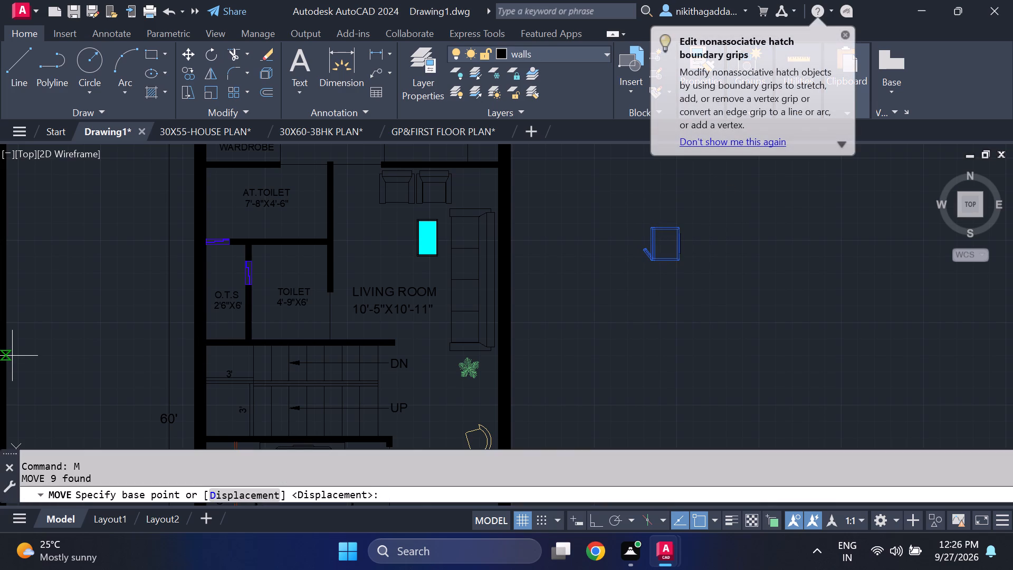
scroll(614, 262, "up", 3)
middle_click_drag(760, 272, 627, 313)
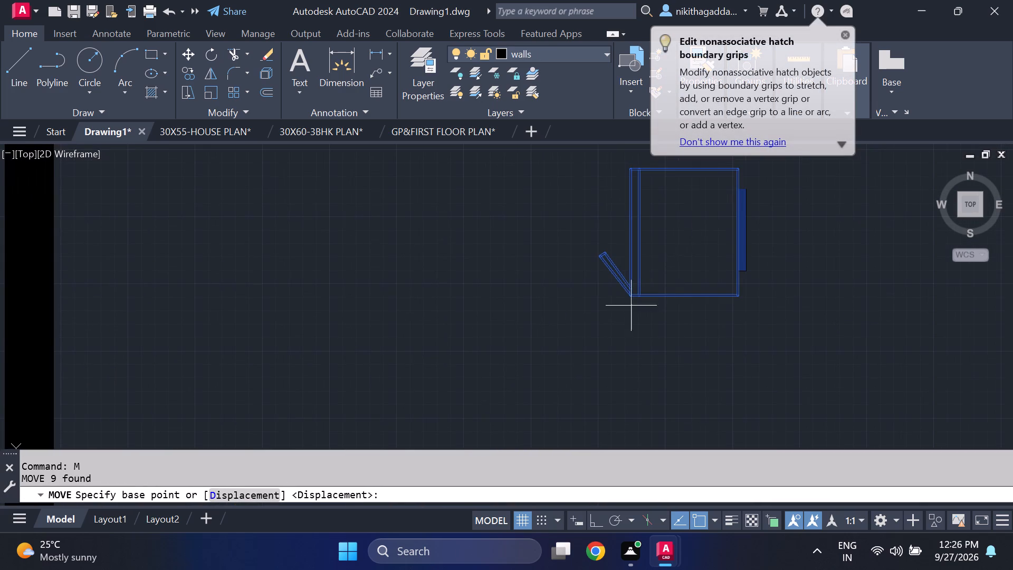
left_click(747, 229)
scroll(175, 293, "down", 3)
middle_click_drag(181, 289, 560, 365)
middle_click_drag(565, 368, 568, 368)
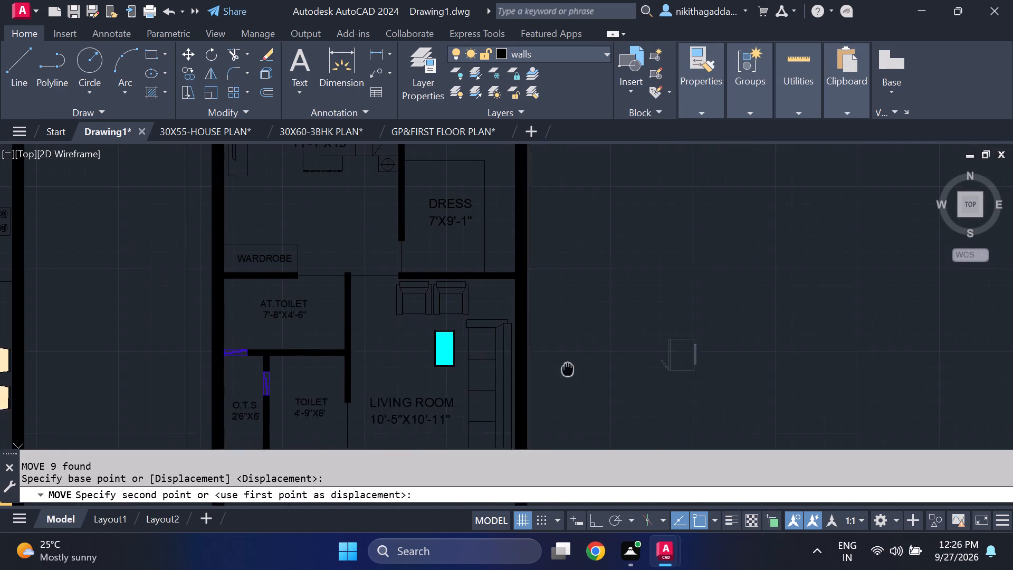
middle_click_drag(568, 368, 589, 368)
middle_click_drag(452, 299, 694, 405)
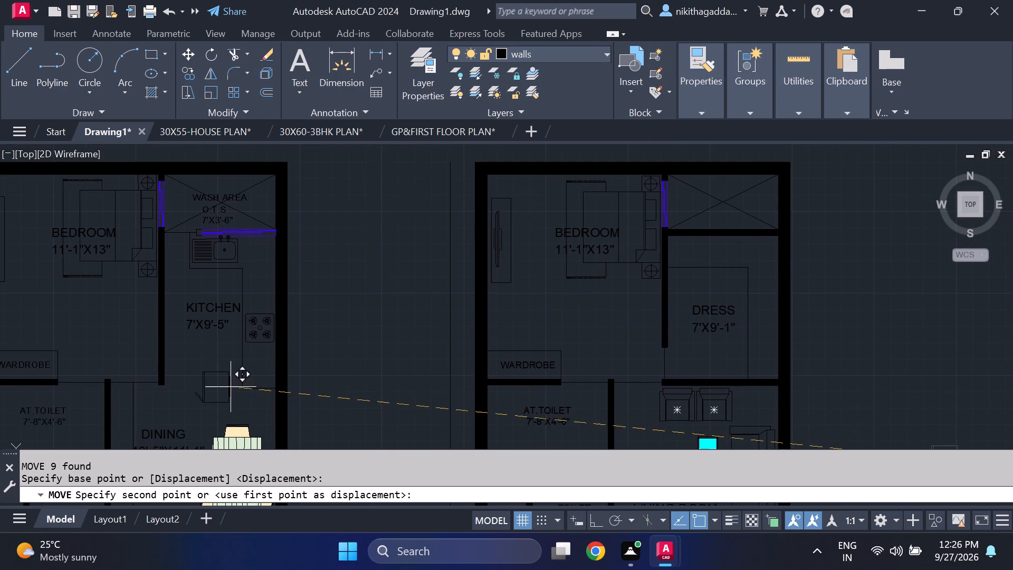
middle_click_drag(228, 388, 234, 328)
scroll(267, 356, "up", 2)
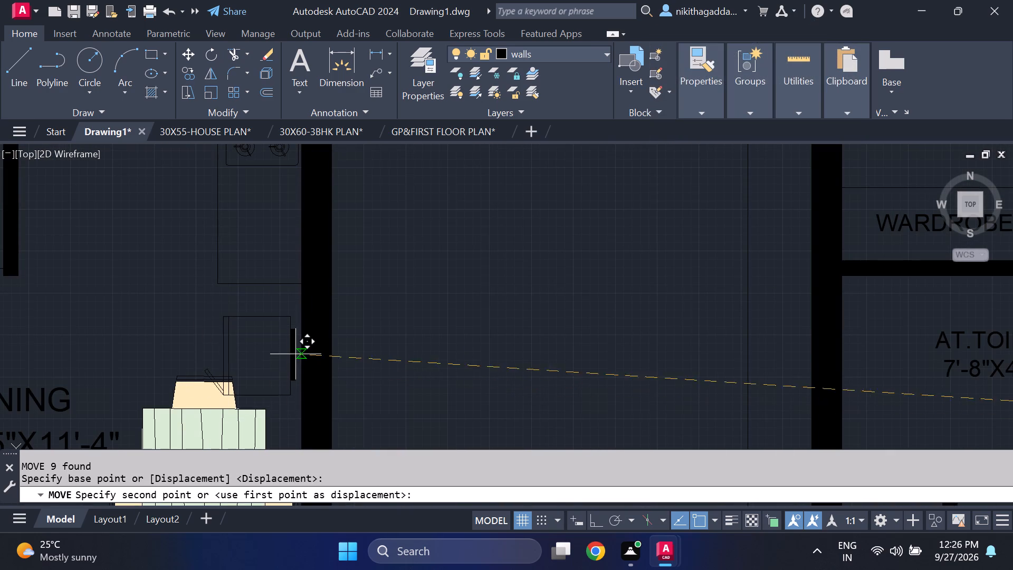
scroll(297, 334, "up", 1)
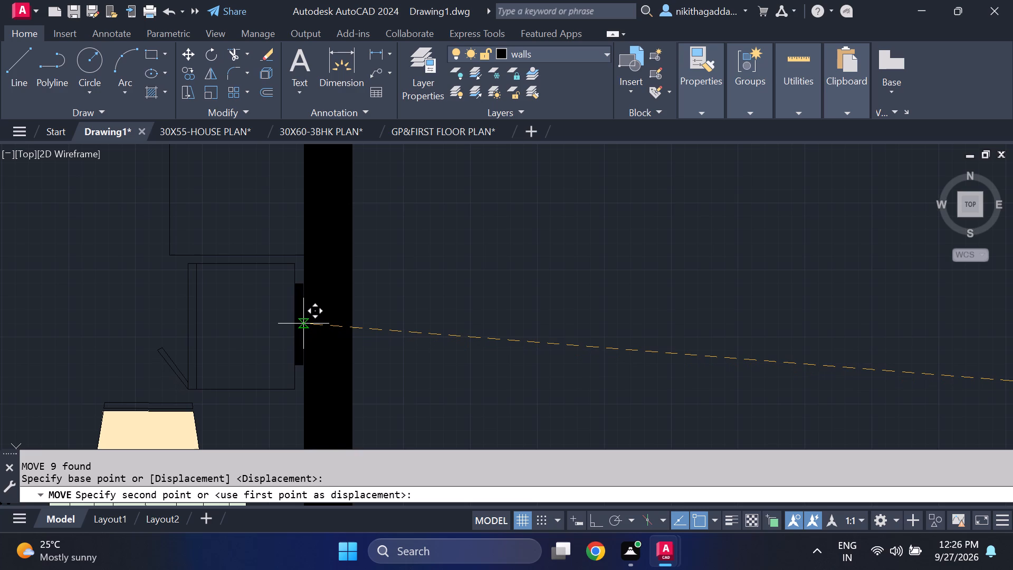
left_click(303, 324)
Move the ground floor dining table with its chairs about 9.4 inches straight down, away from the refrigerator and toward the puja unit.
scroll(529, 340, "down", 3)
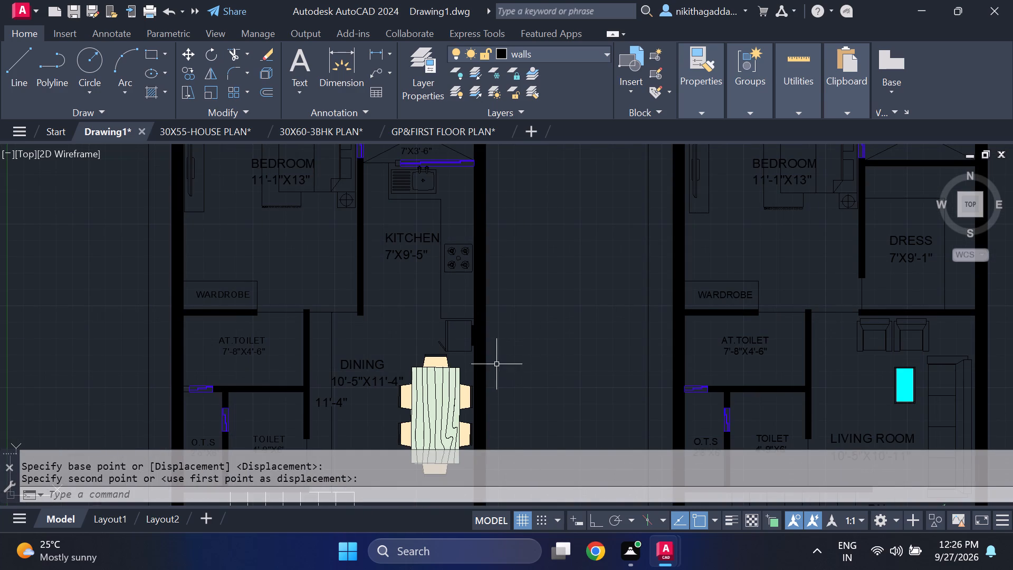
middle_click_drag(491, 369, 485, 293)
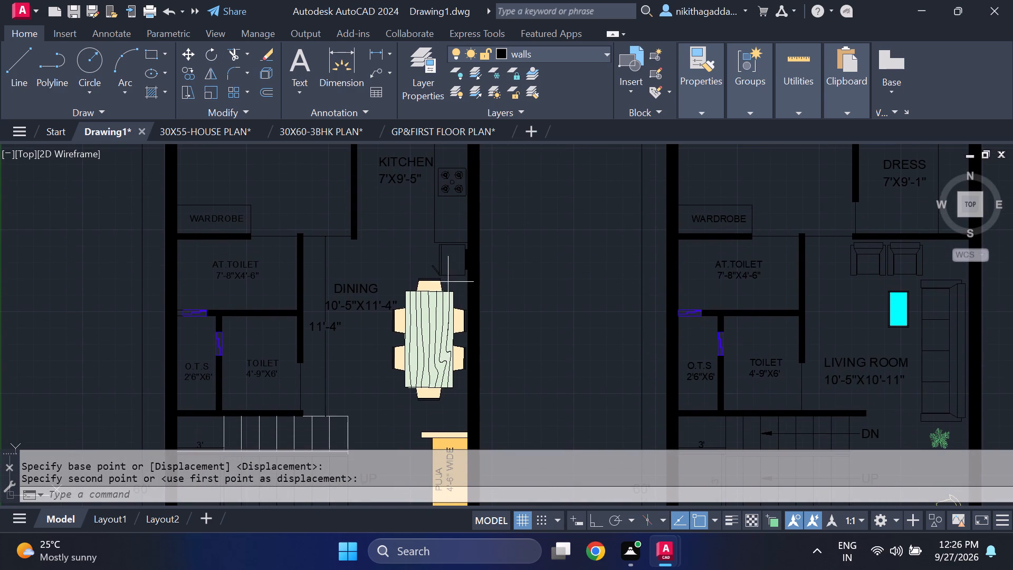
left_click(448, 282)
left_click(401, 380)
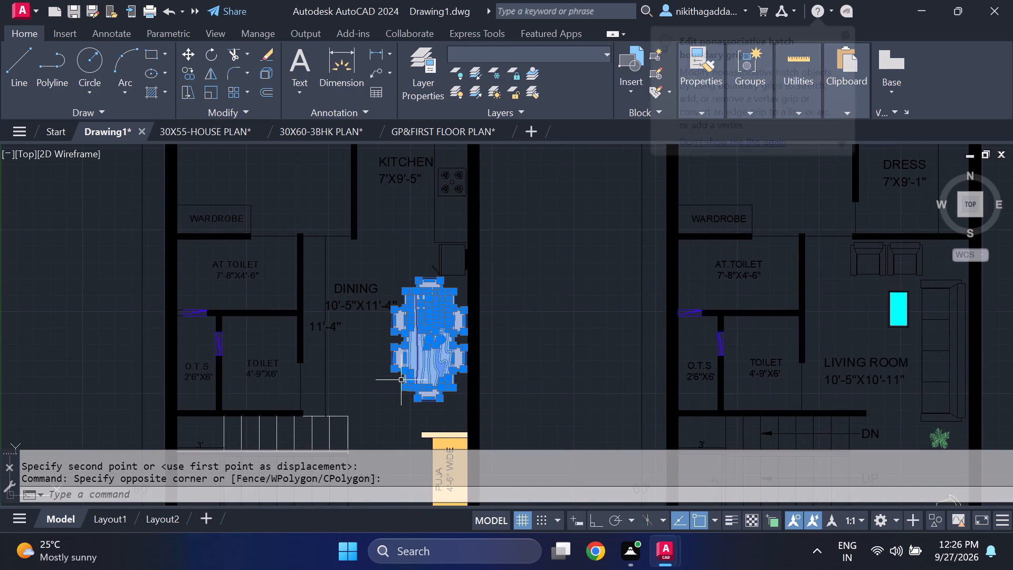
scroll(424, 387, "up", 2)
key("m")
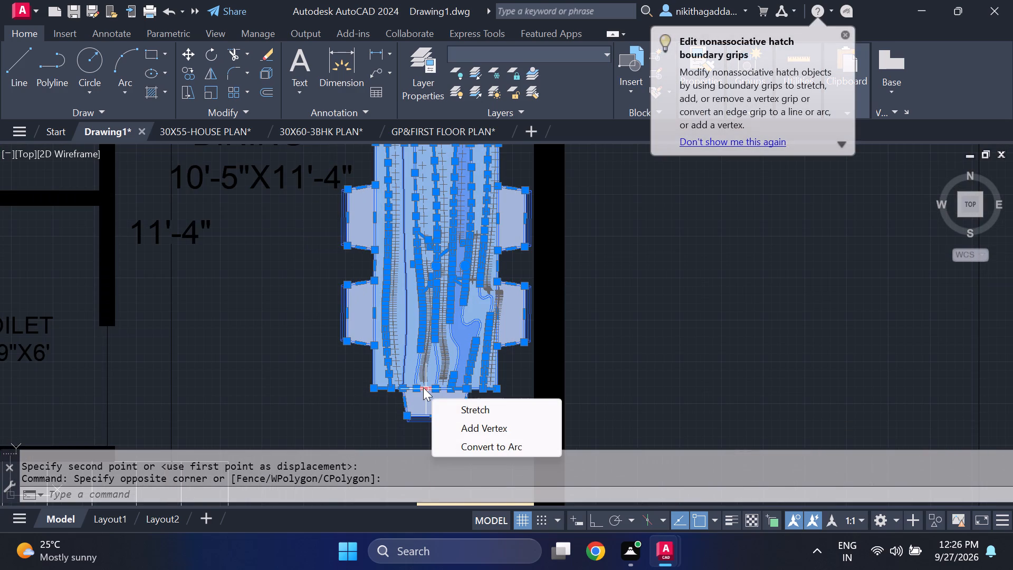
key("Return")
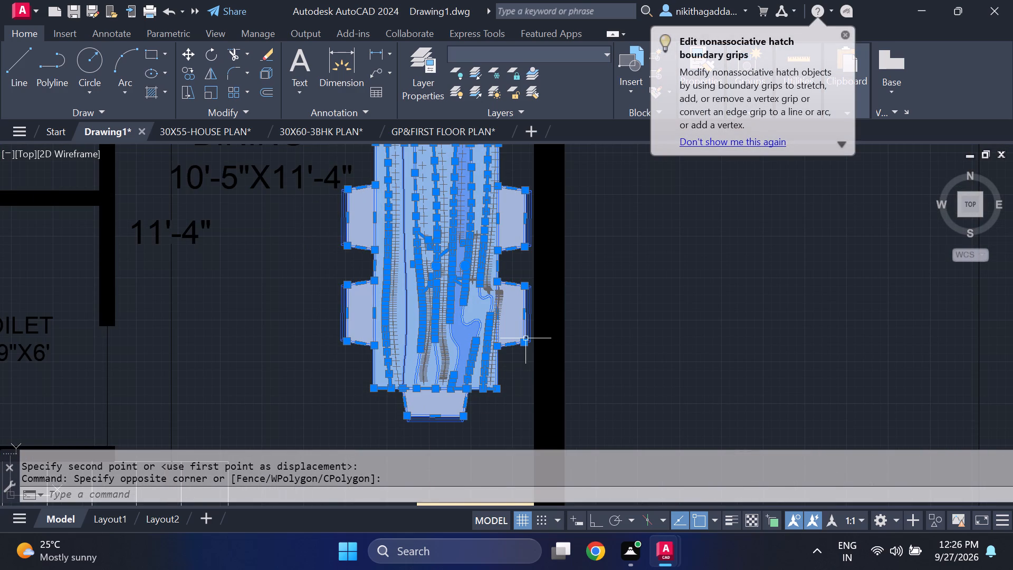
middle_click_drag(463, 375, 426, 303)
key("m")
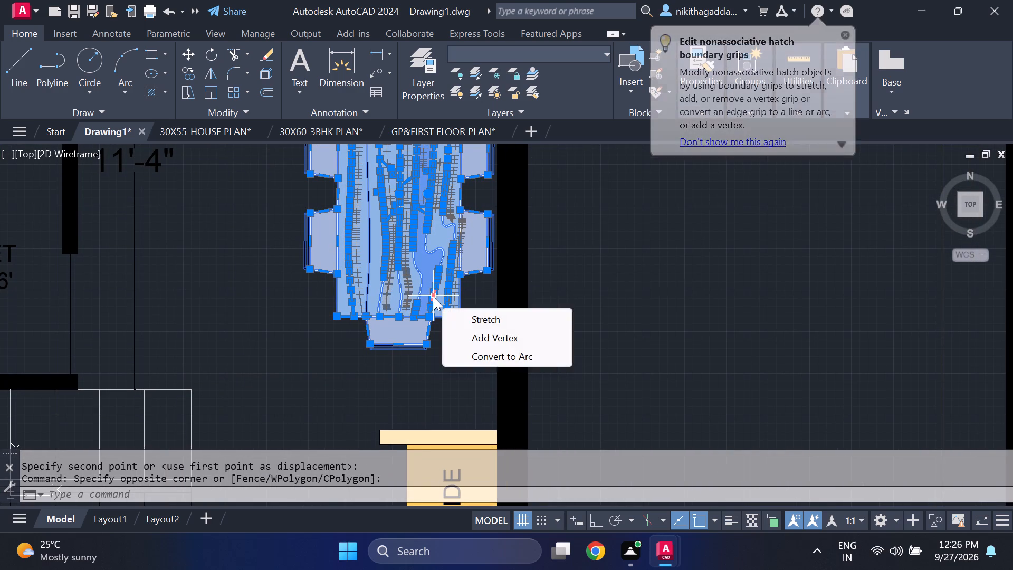
key("Return")
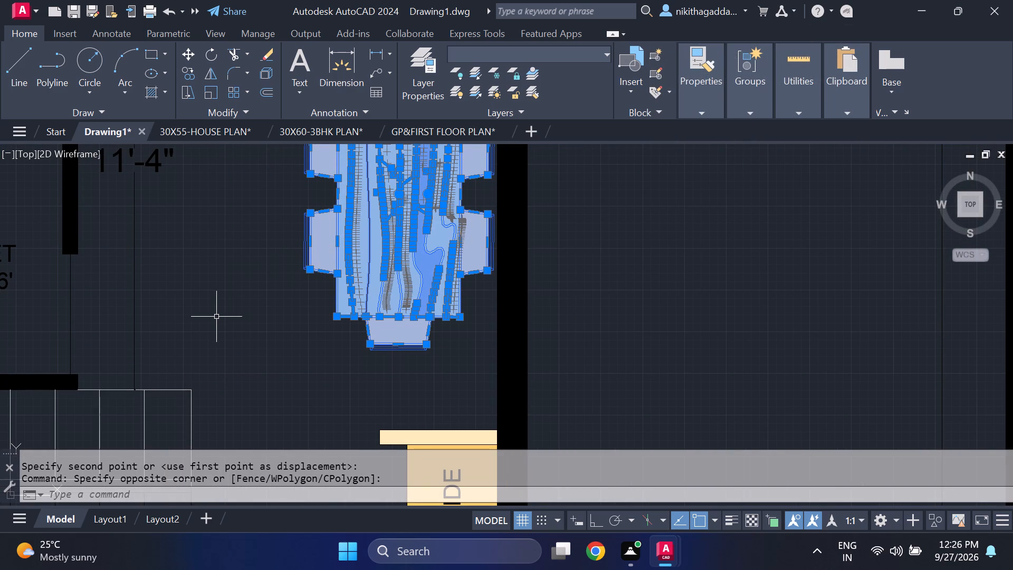
key("m")
key("Return")
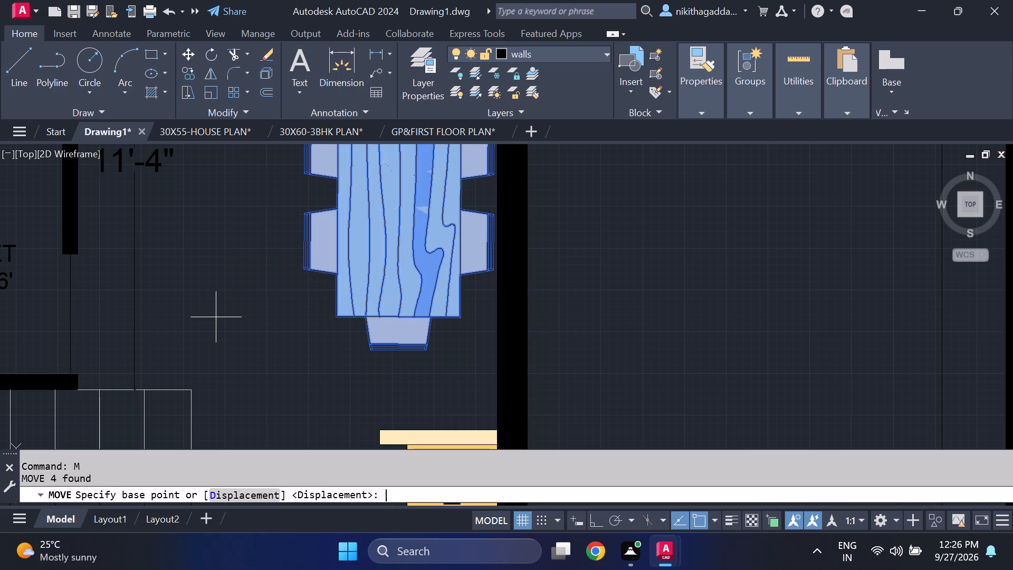
left_click(399, 353)
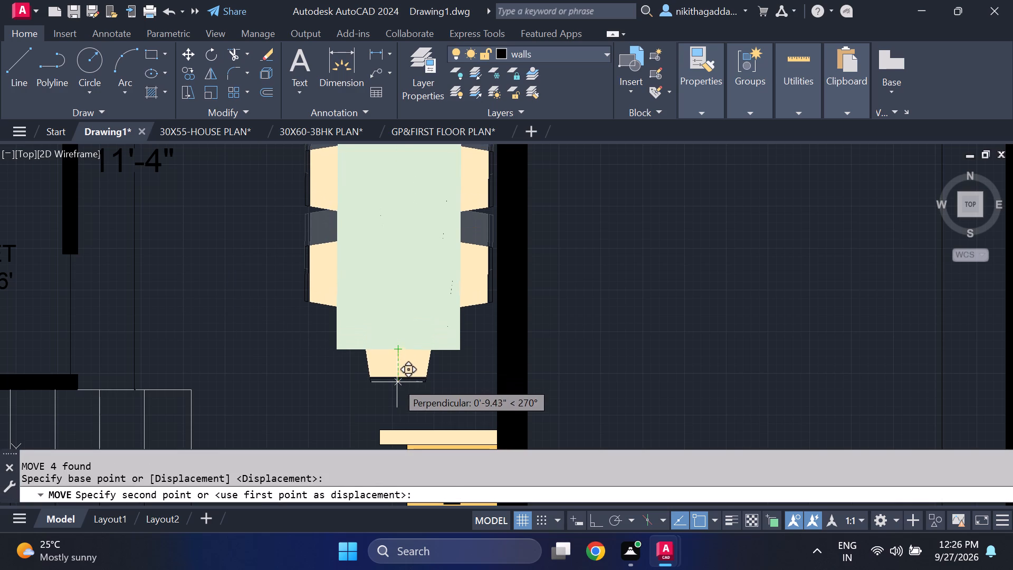
left_click(397, 382)
Examine the furniture layout across the ground and first floor plans, including the dining area, bedrooms and first floor centre table.
scroll(418, 347, "down", 4)
scroll(427, 311, "up", 2)
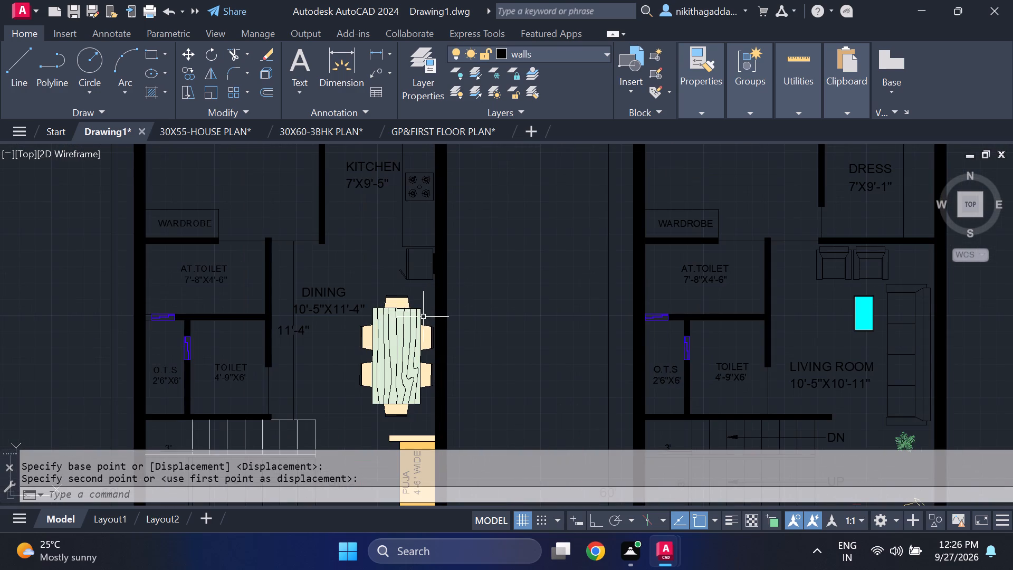
scroll(393, 307, "up", 2)
scroll(536, 341, "down", 2)
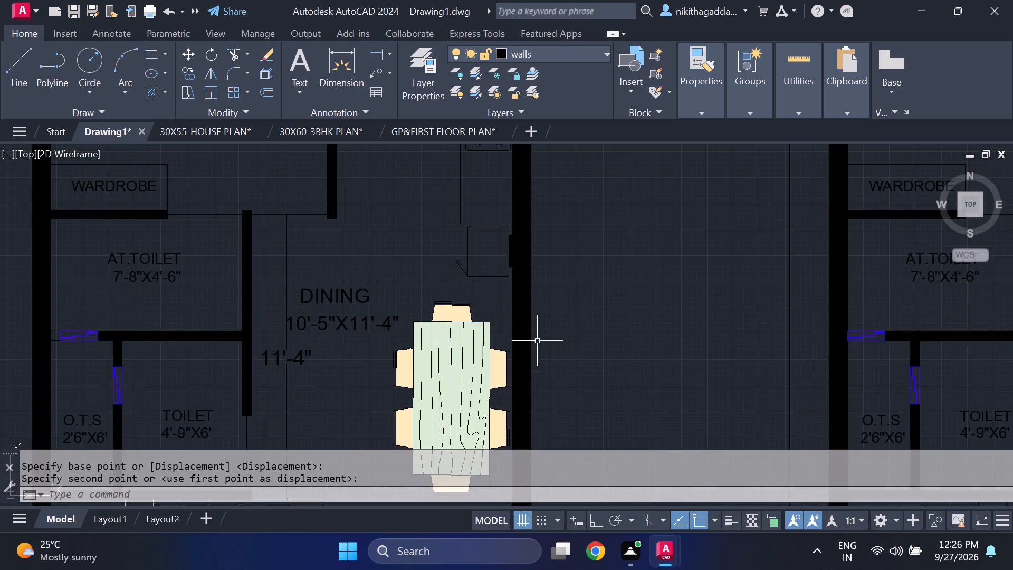
scroll(581, 359, "down", 2)
middle_click_drag(591, 385, 453, 246)
middle_click(453, 246)
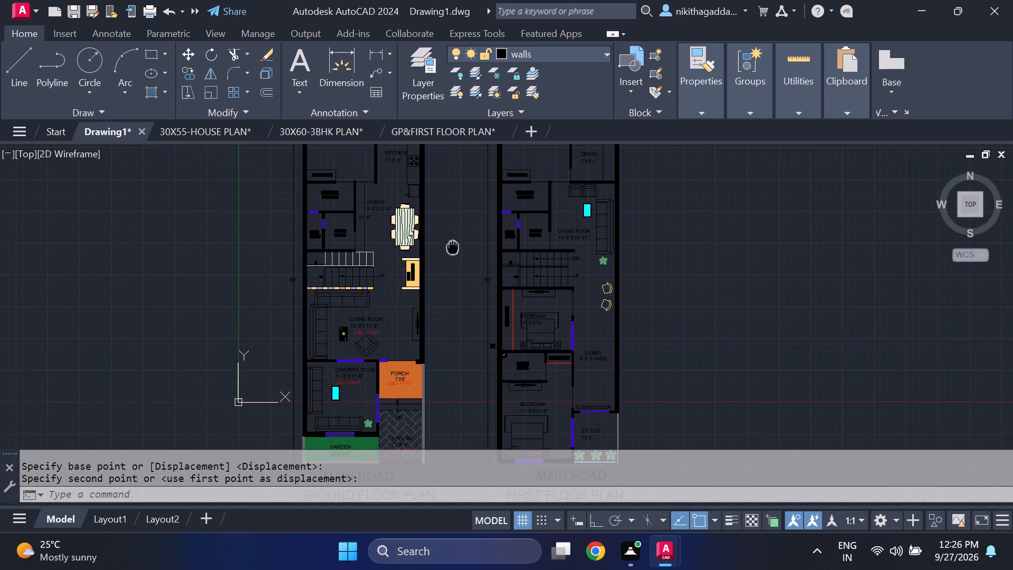
scroll(434, 329, "up", 1)
scroll(462, 340, "down", 1)
scroll(568, 356, "up", 1)
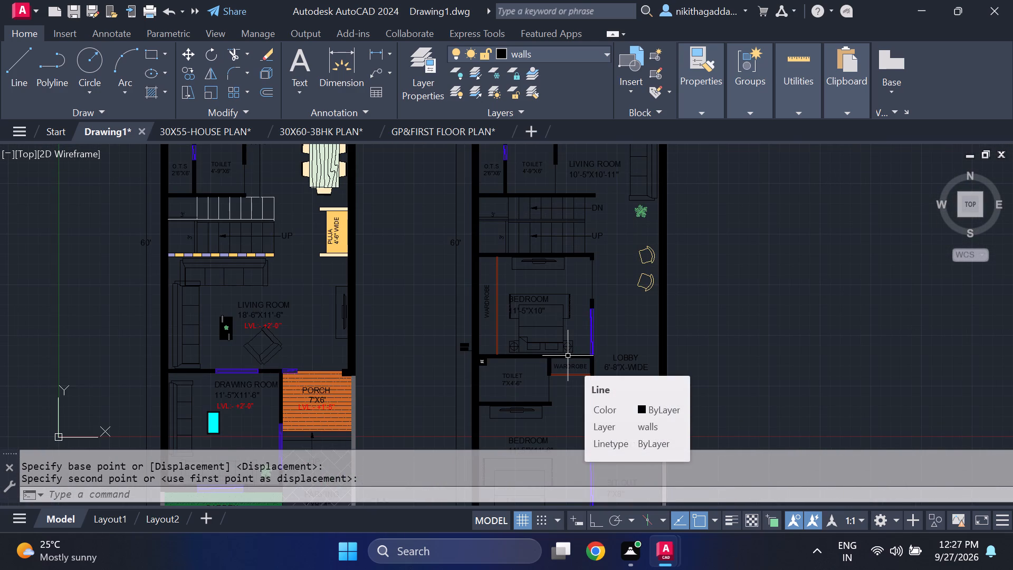
scroll(568, 356, "up", 1)
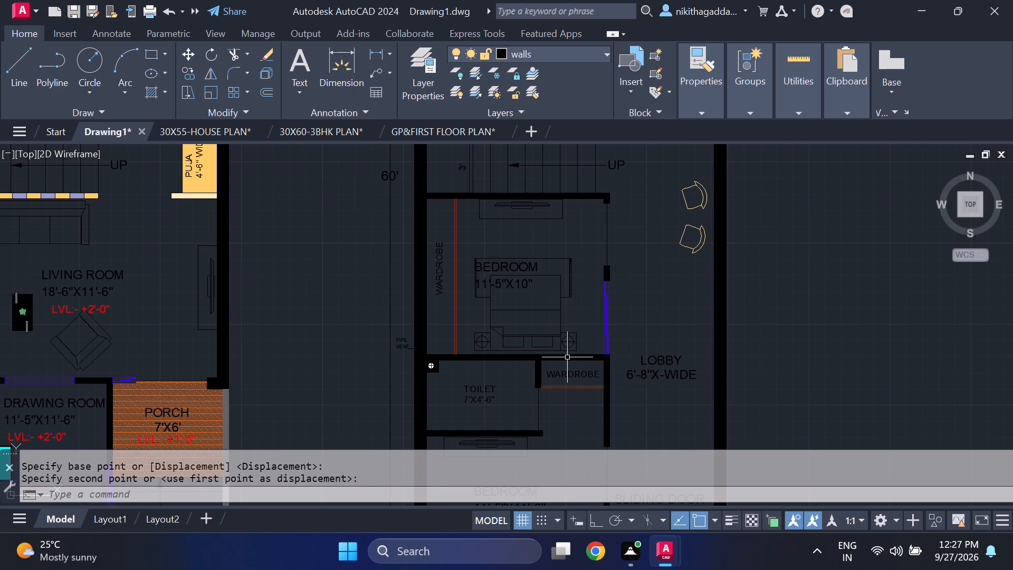
scroll(567, 357, "up", 1)
scroll(567, 357, "down", 2)
middle_click_drag(566, 358, 493, 354)
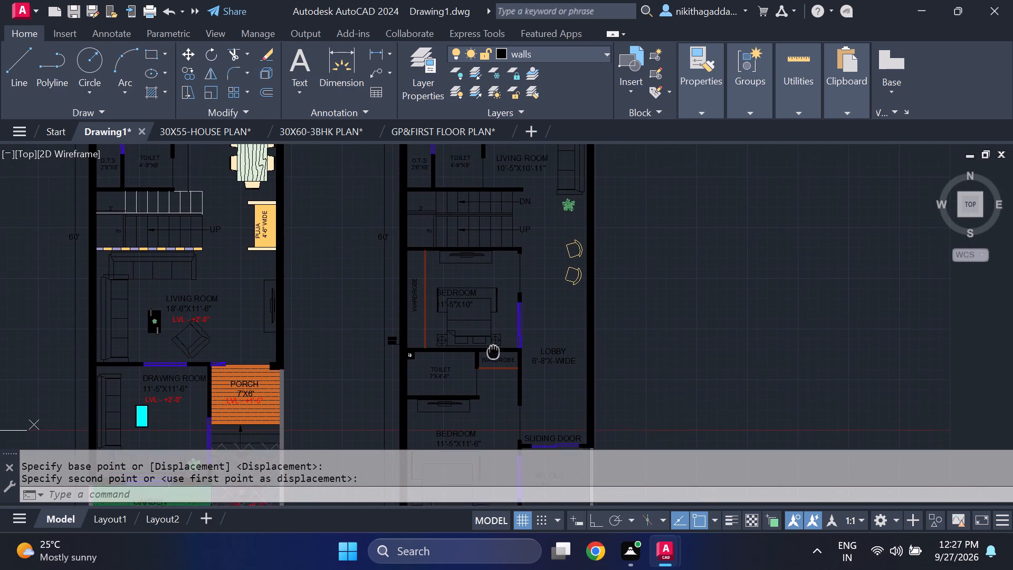
middle_click_drag(493, 354, 505, 253)
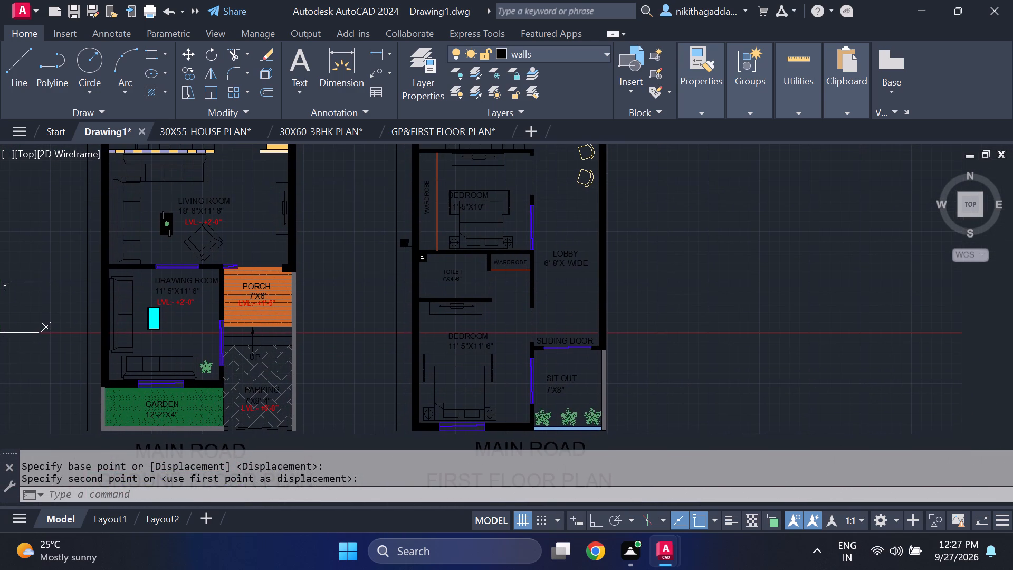
scroll(504, 255, "down", 2)
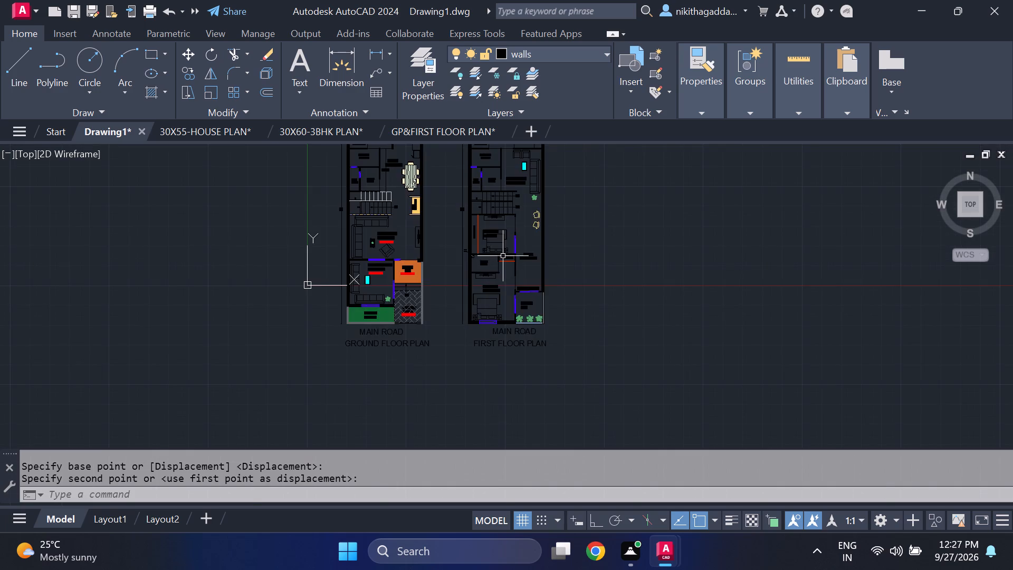
scroll(502, 249, "up", 2)
middle_click_drag(501, 251, 502, 286)
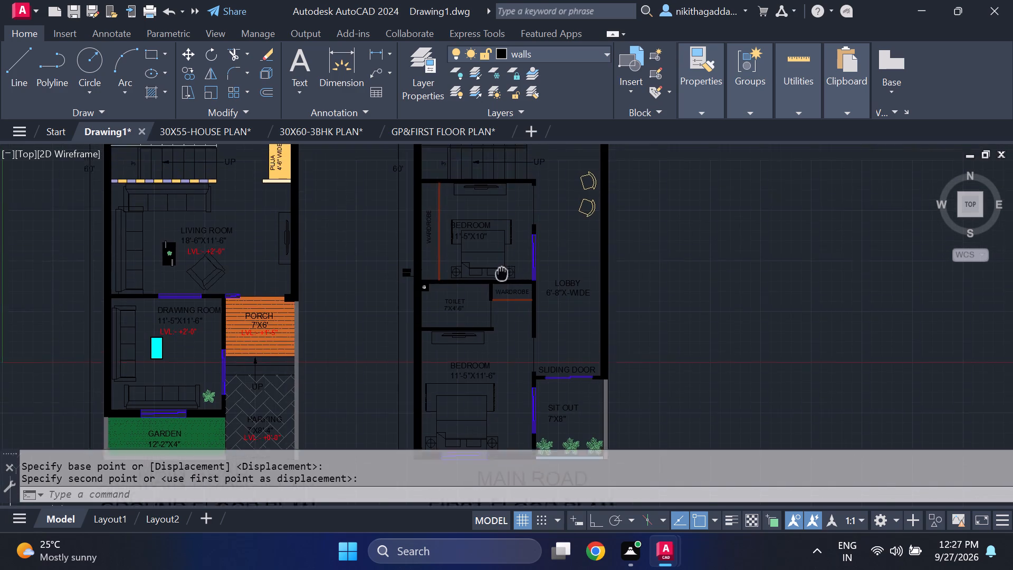
middle_click_drag(502, 286, 512, 374)
scroll(523, 331, "down", 1)
scroll(524, 298, "up", 2)
scroll(525, 298, "down", 1)
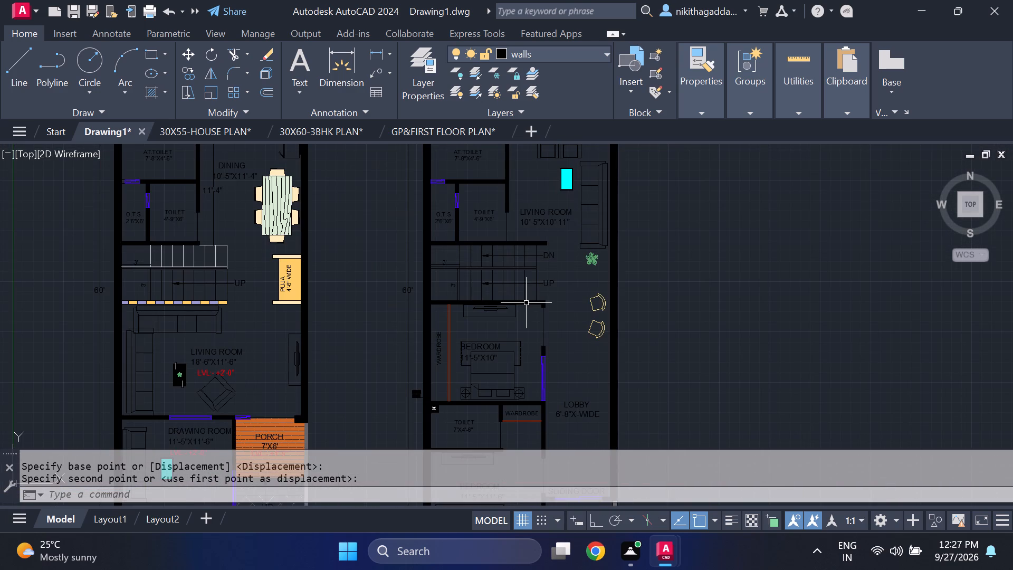
middle_click_drag(511, 382, 508, 407)
scroll(561, 169, "up", 3)
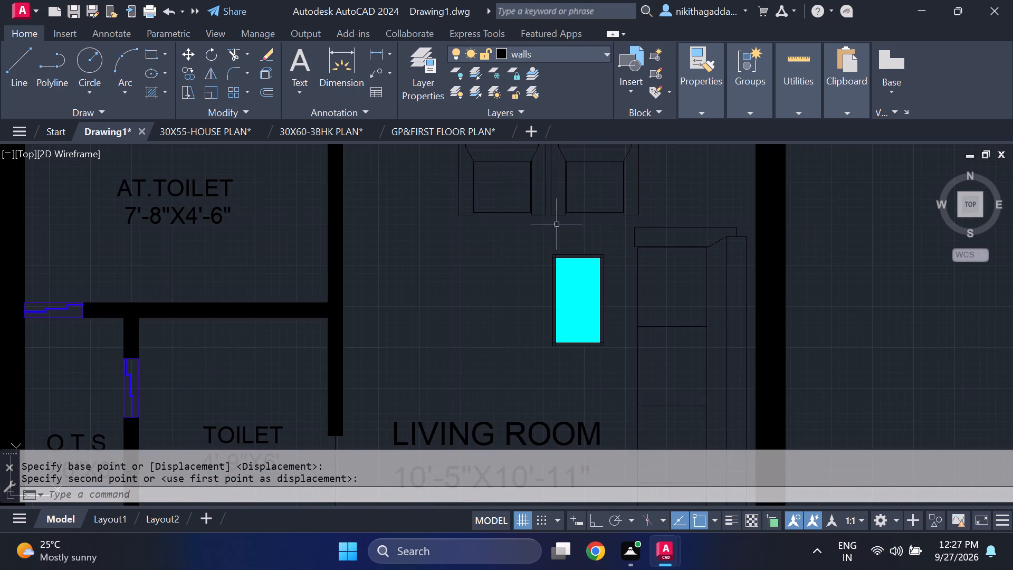
scroll(562, 246, "up", 5)
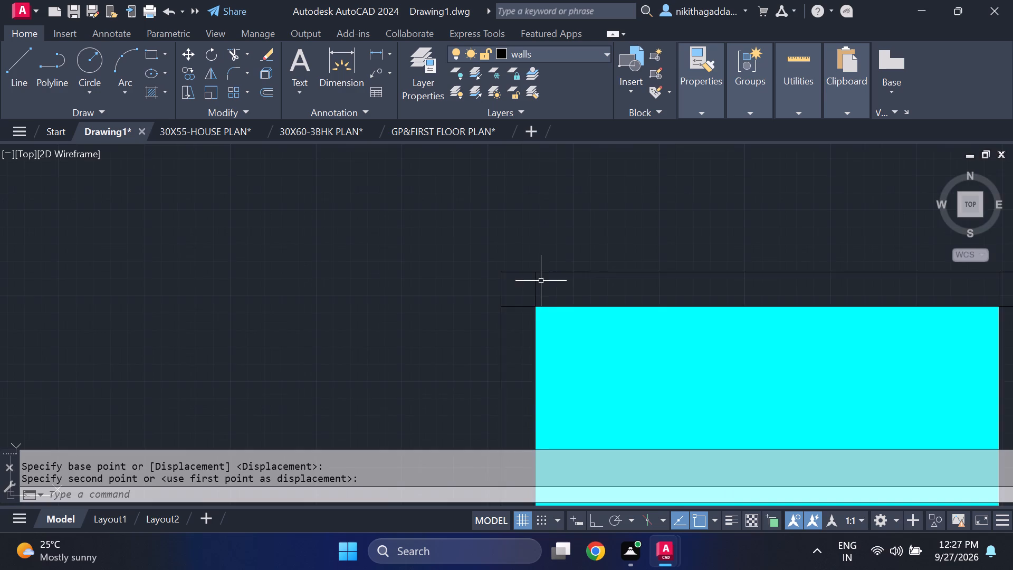
scroll(541, 281, "down", 9)
middle_click_drag(491, 364, 474, 338)
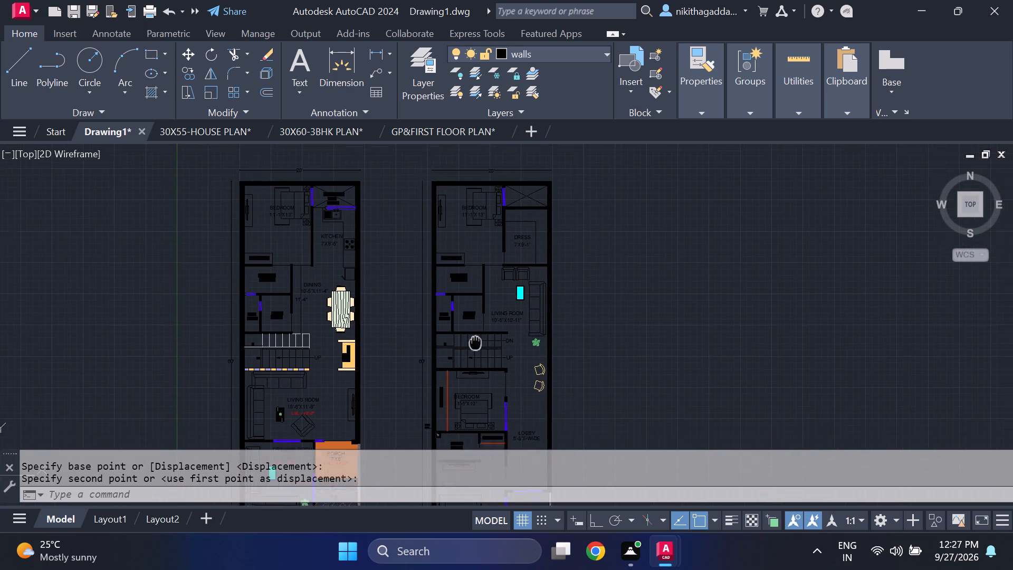
Examine the ground and first floor plans from the kitchen and dining area down to the road-side labels.
middle_click_drag(474, 338, 464, 277)
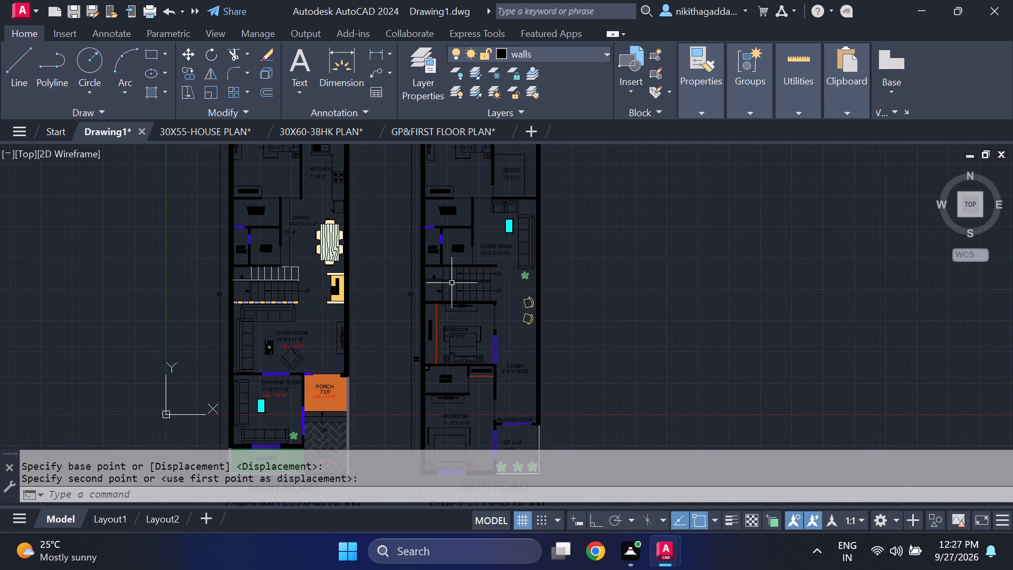
middle_click_drag(450, 304, 453, 366)
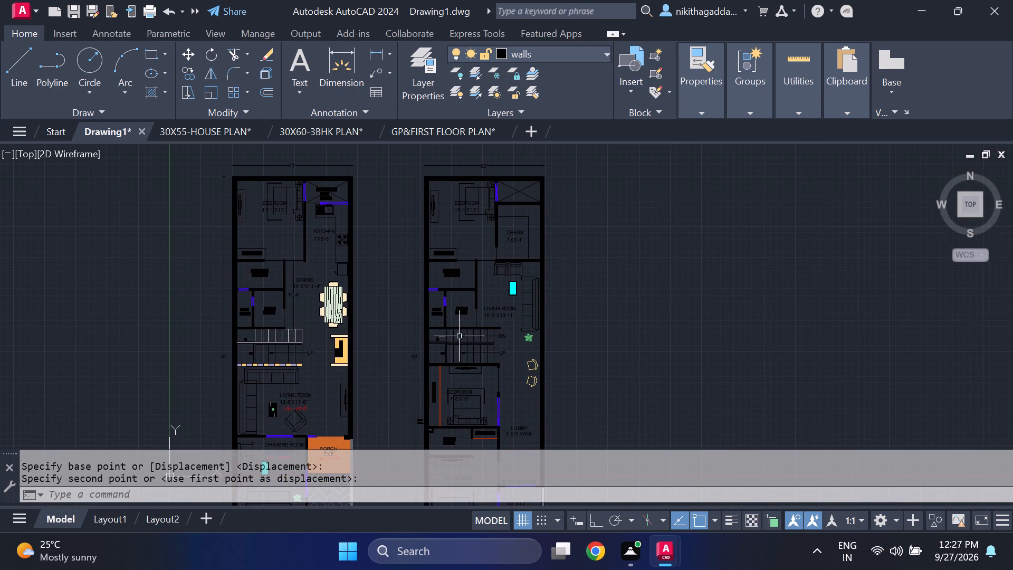
scroll(469, 281, "up", 1)
middle_click_drag(457, 325, 435, 248)
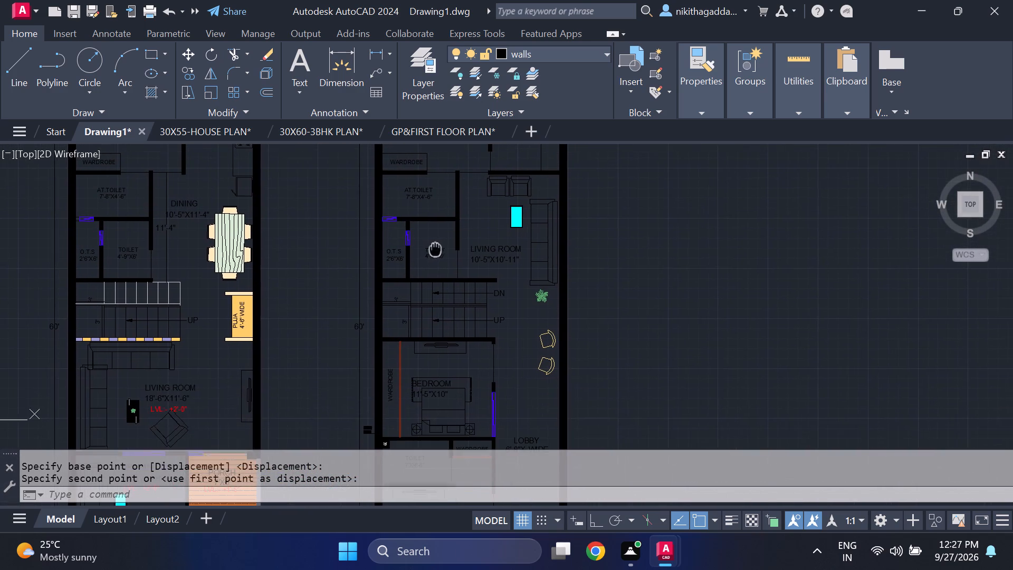
middle_click_drag(435, 248, 435, 247)
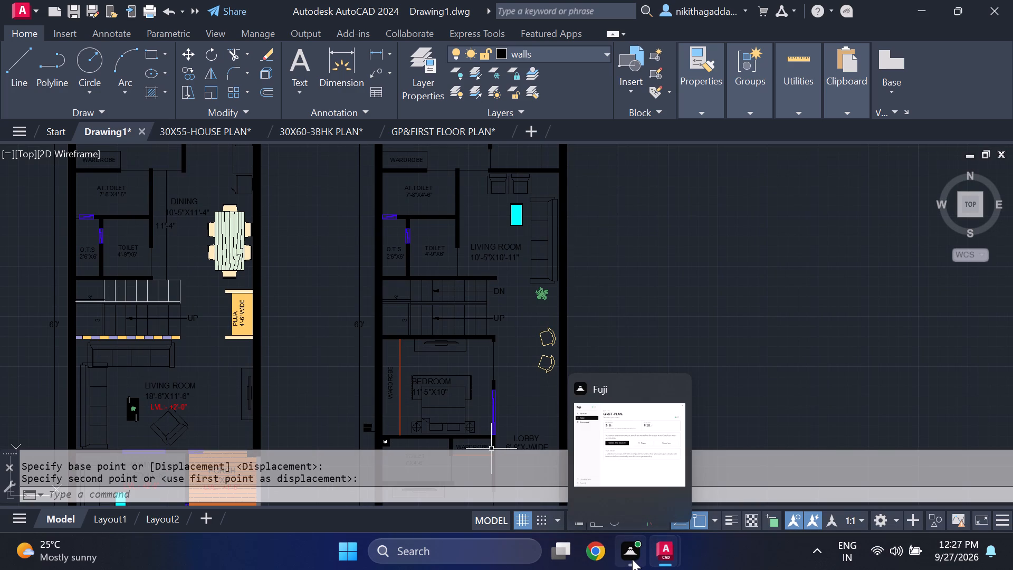
scroll(348, 203, "down", 1)
middle_click_drag(344, 221, 343, 240)
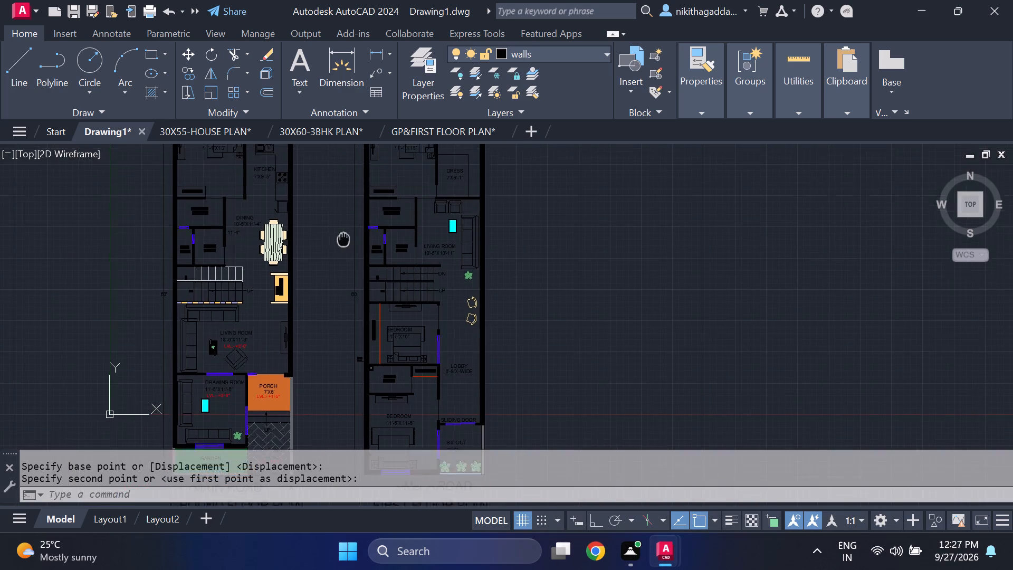
middle_click_drag(343, 240, 353, 296)
scroll(321, 255, "up", 1)
scroll(321, 255, "down", 1)
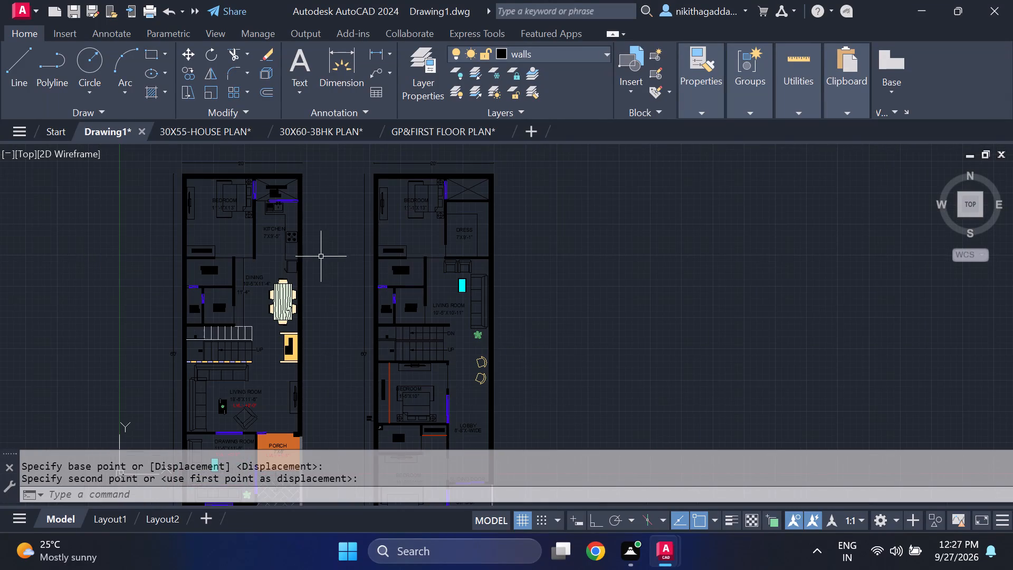
middle_click_drag(330, 281, 338, 216)
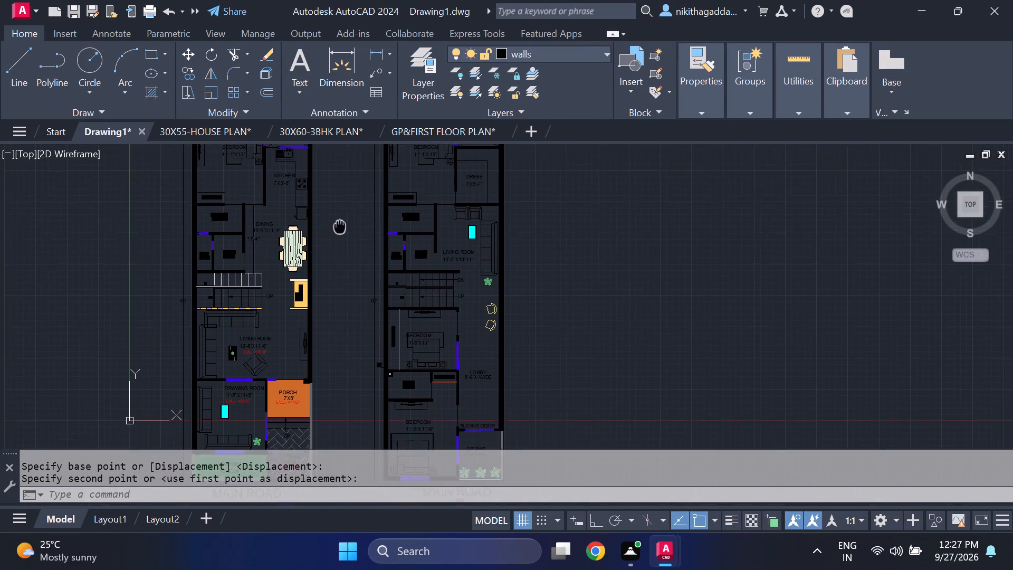
middle_click_drag(338, 216, 339, 178)
middle_click_drag(376, 326, 375, 284)
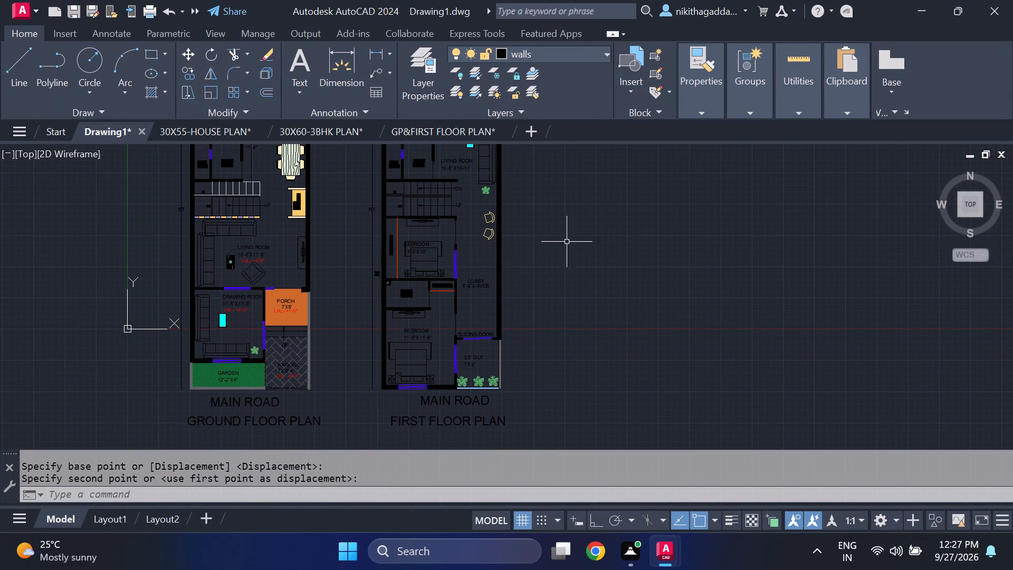
Query the drawing's log file path with LOGFILENAME.
type("LOGFILENA")
type("ME")
key("Return")
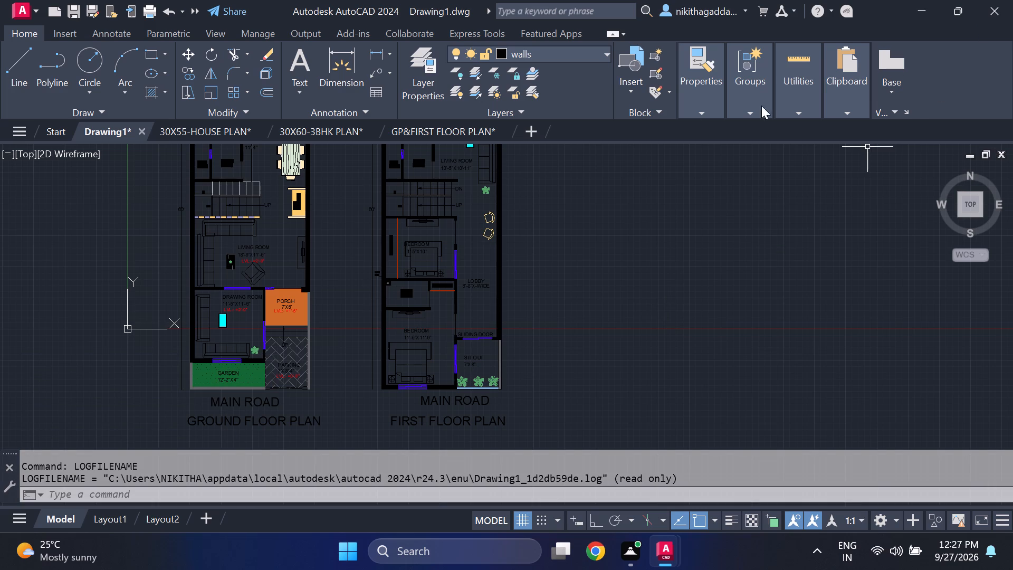
Close the GP&FIRST FLOOR PLAN, 30X60-3BHK PLAN and 30X55-HOUSE PLAN drawings without saving their changes.
left_click(504, 130)
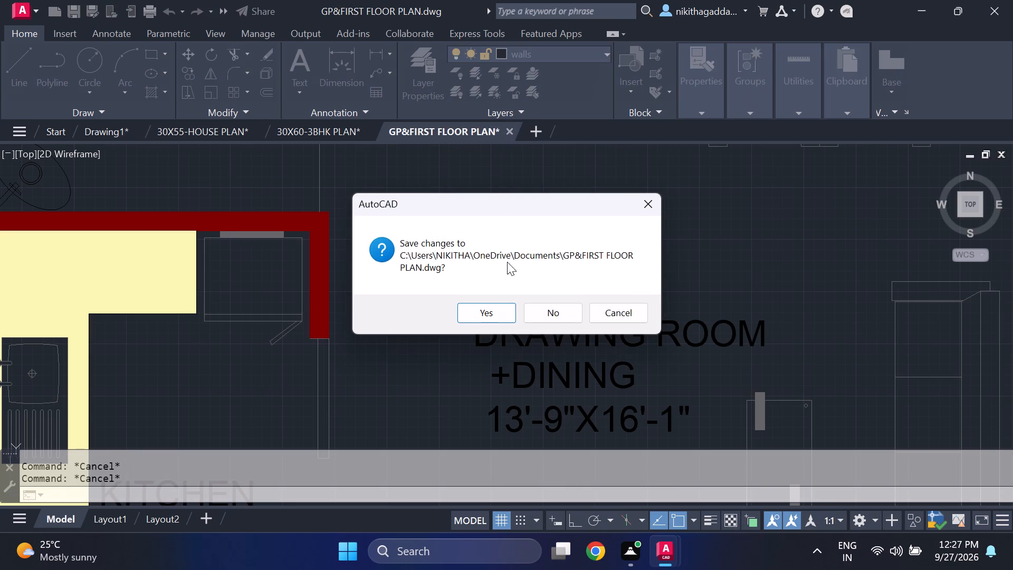
left_click(541, 309)
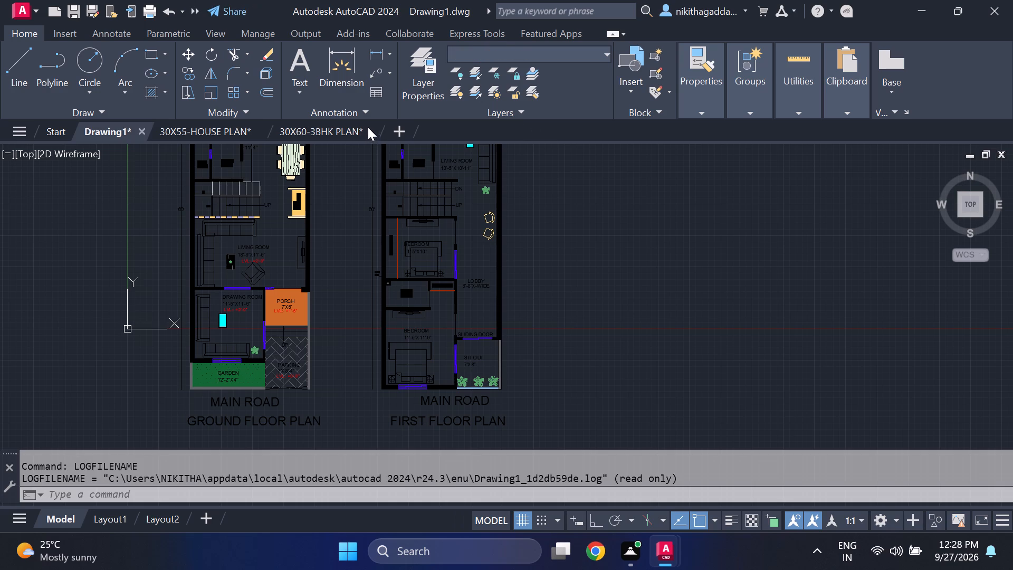
left_click(374, 130)
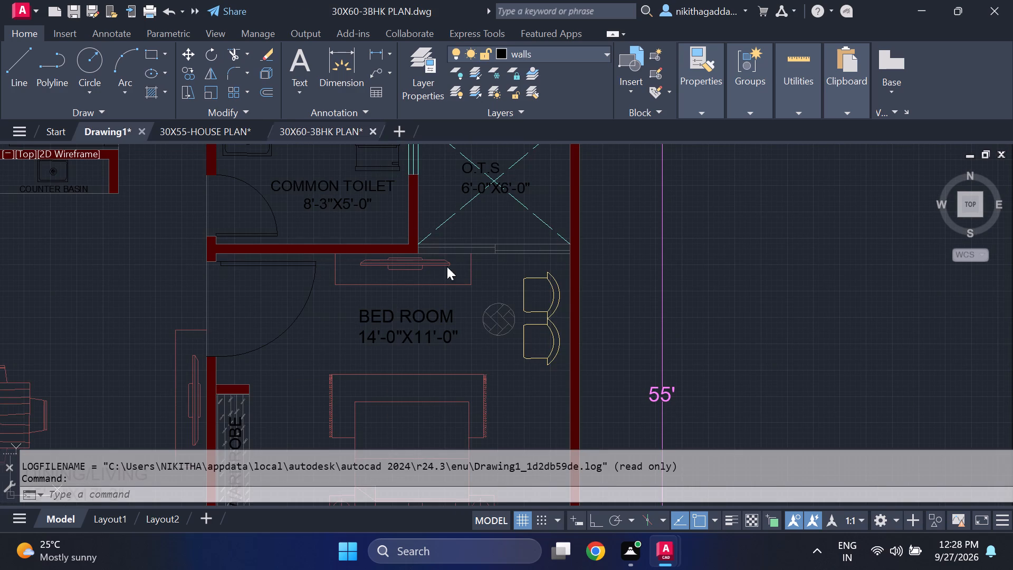
left_click(543, 314)
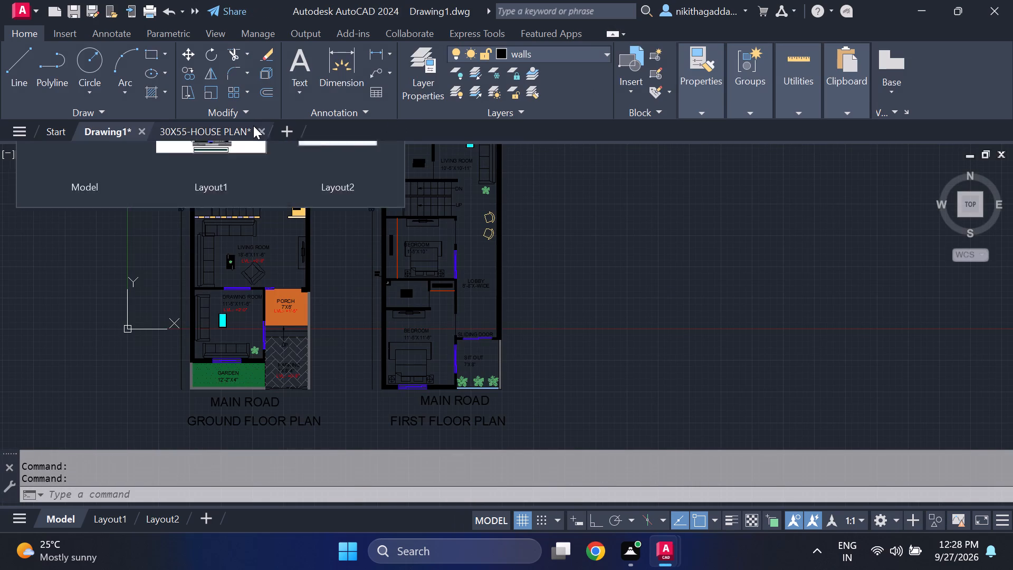
left_click(262, 129)
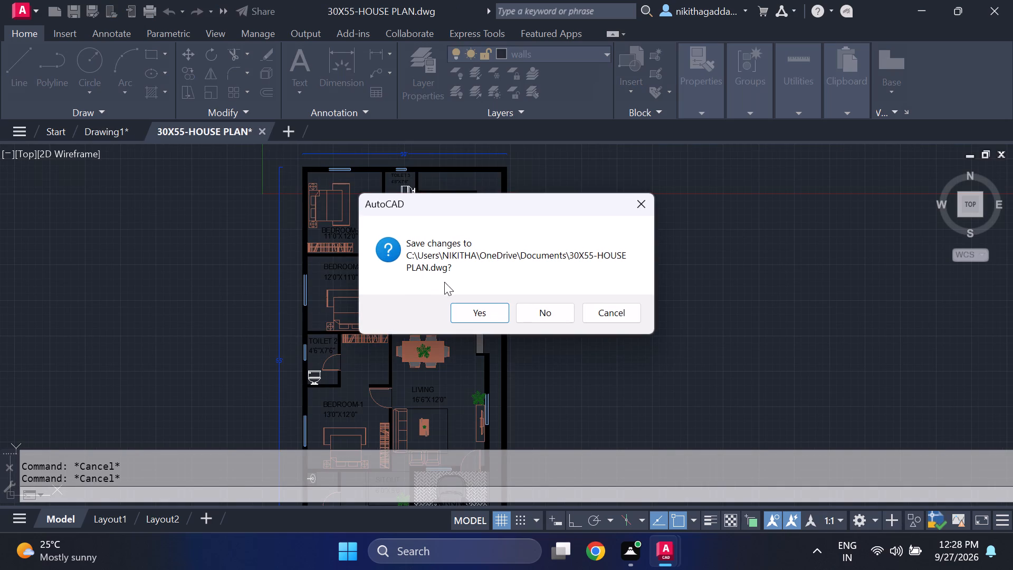
left_click(527, 313)
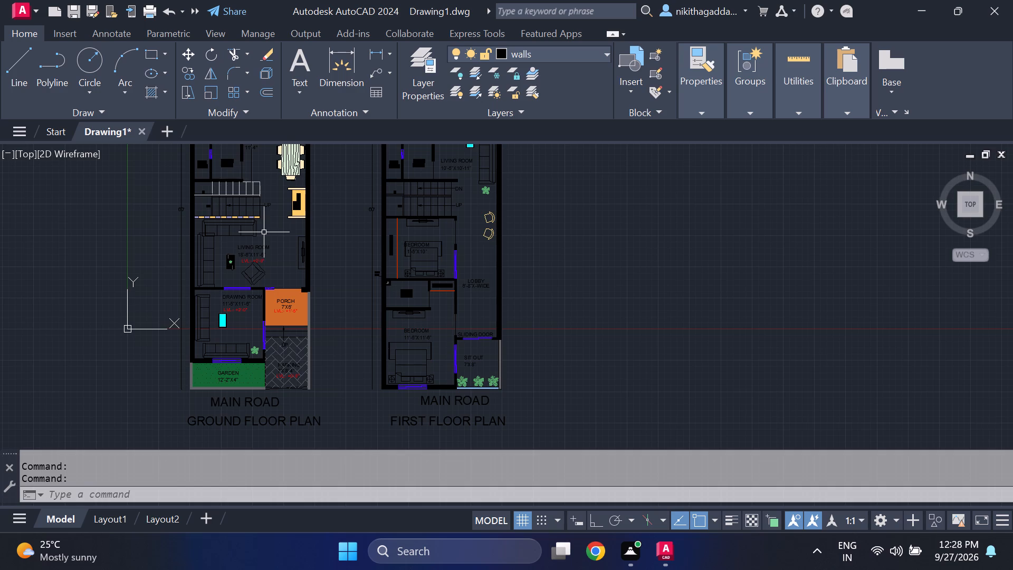
Examine the living rooms, porch, parking, sit out and road labels of both floor plans.
middle_click_drag(264, 232, 381, 283)
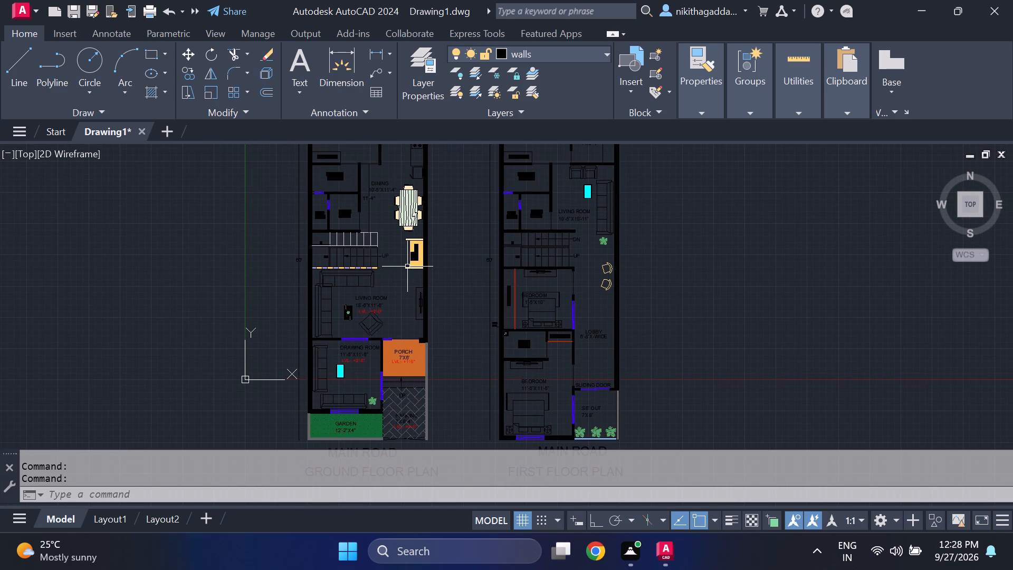
scroll(415, 272, "up", 1)
scroll(415, 282, "down", 1)
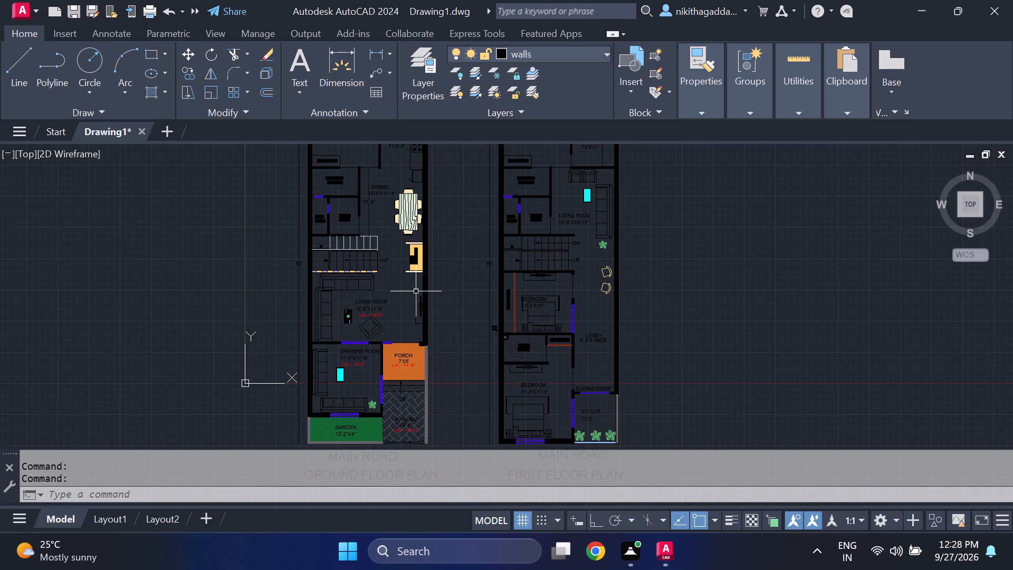
scroll(417, 292, "up", 1)
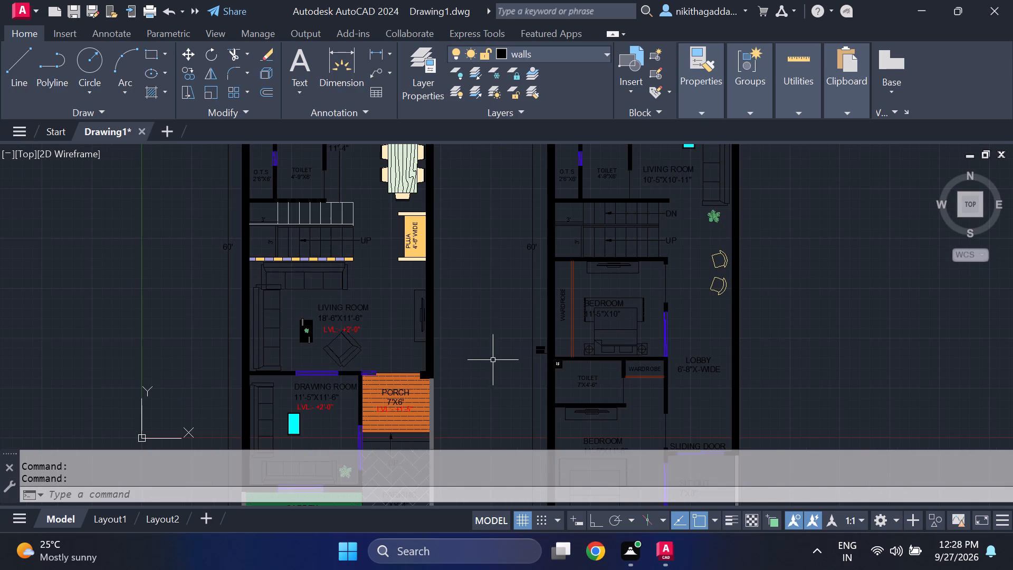
middle_click_drag(488, 356, 365, 231)
middle_click(365, 231)
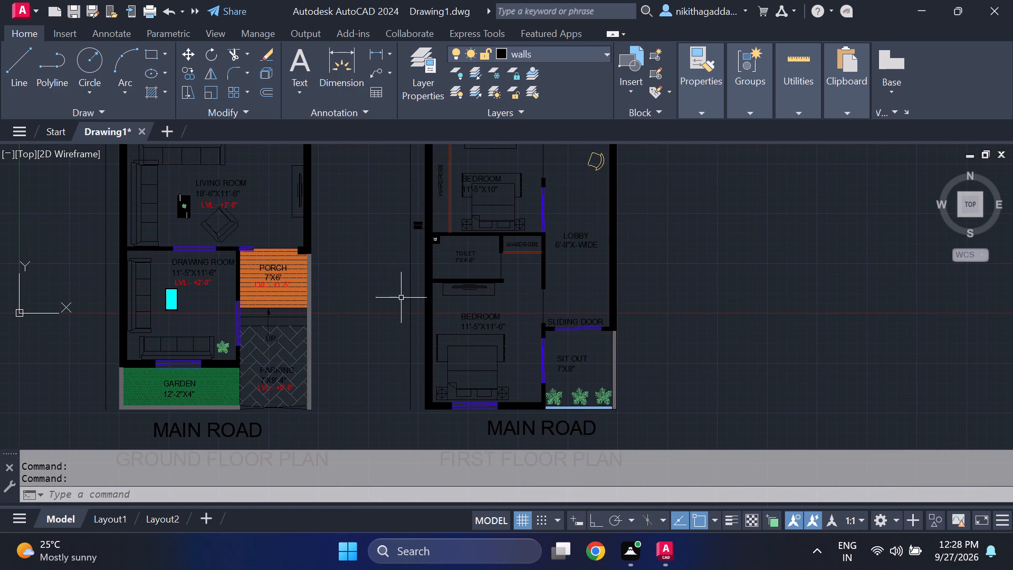
scroll(471, 334, "up", 1)
scroll(473, 335, "down", 2)
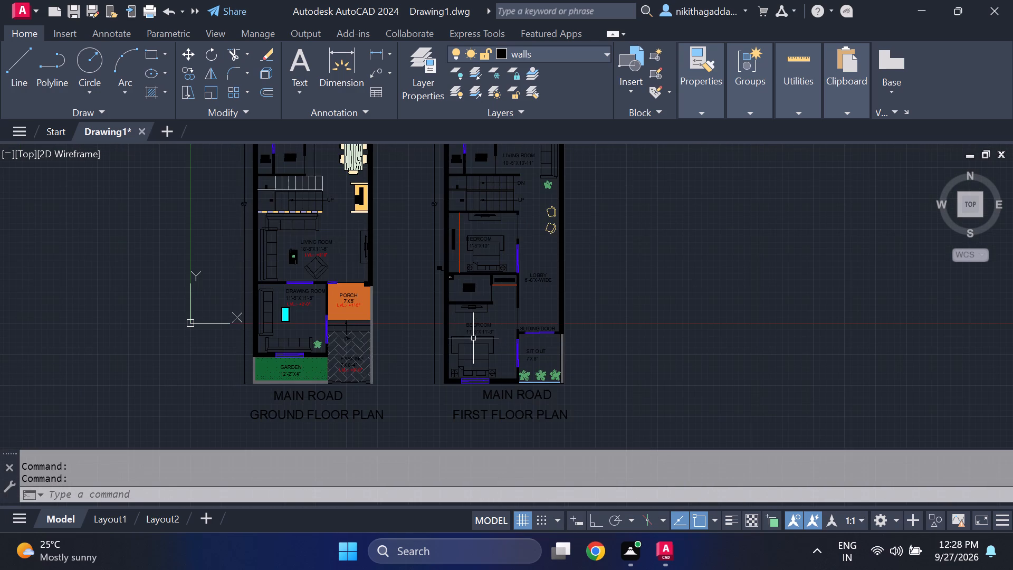
Move the first floor plan's MAIN ROAD text slightly straight west to centre it above the FIRST FLOOR PLAN title.
middle_click_drag(473, 340, 441, 264)
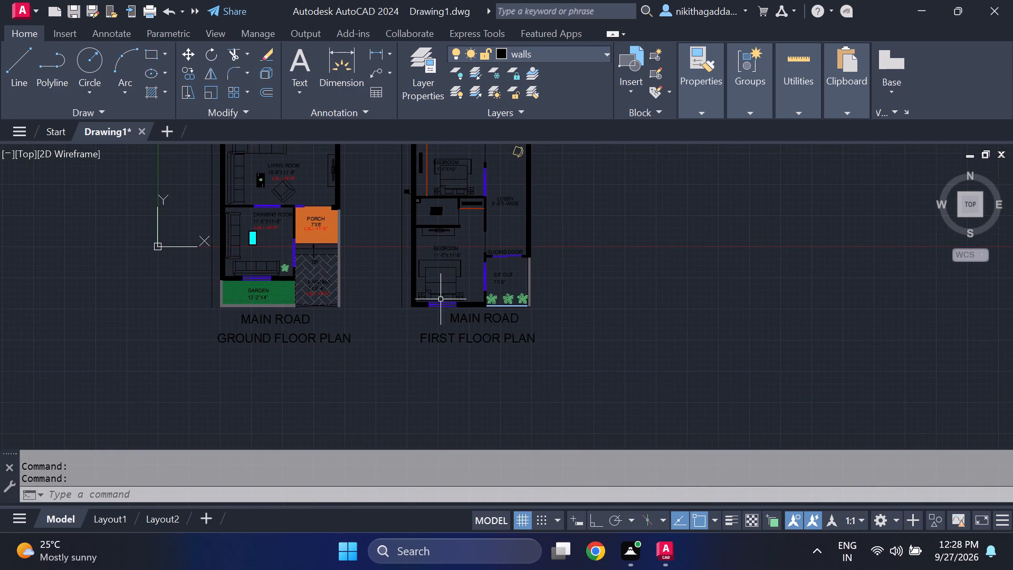
scroll(448, 319, "up", 2)
left_click(490, 316)
key("m")
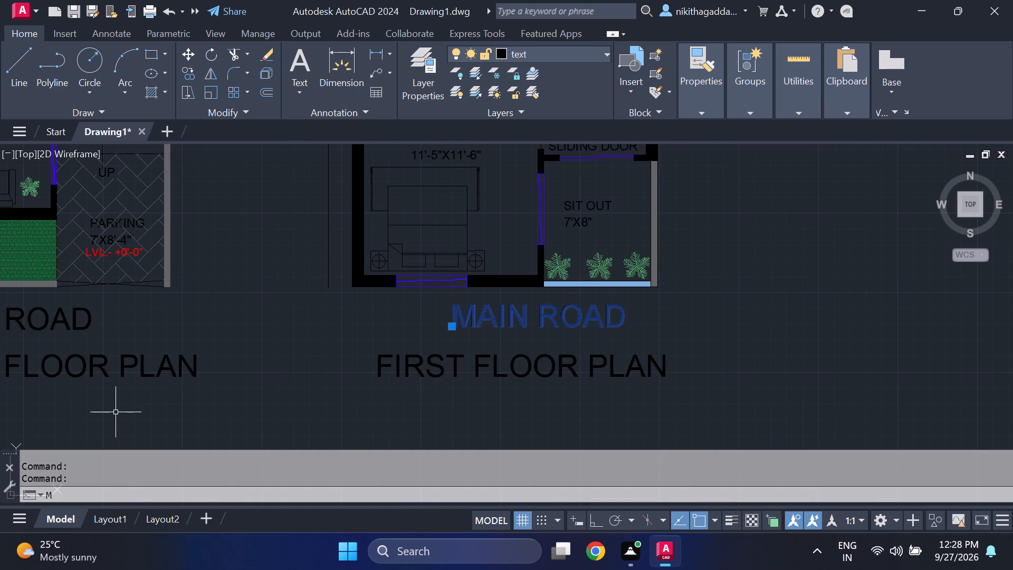
key("Return")
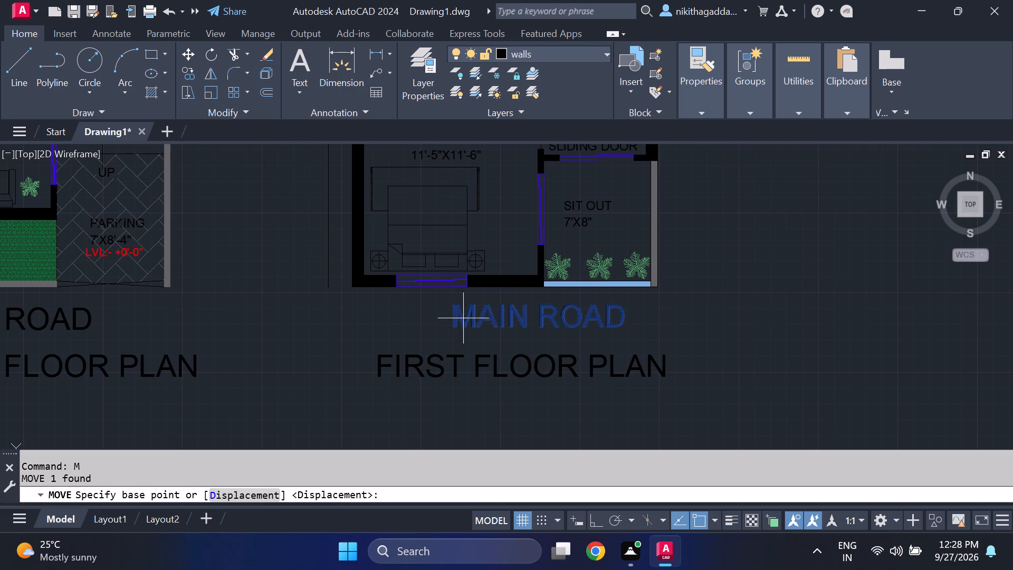
left_click(464, 321)
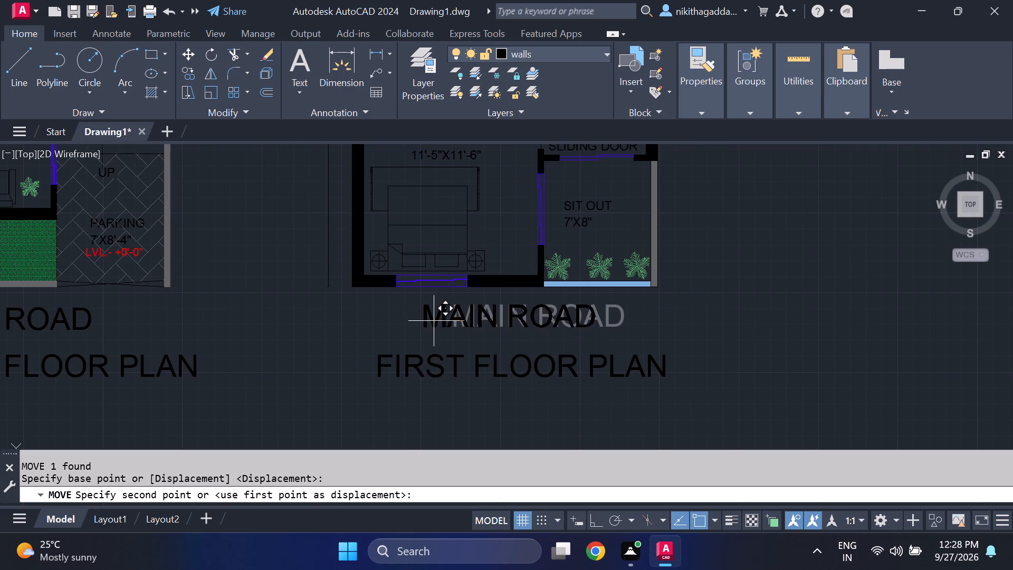
left_click(434, 321)
Examine both complete floor plans, including the dining area, puja unit, living rooms and first floor lobby.
scroll(485, 303, "down", 3)
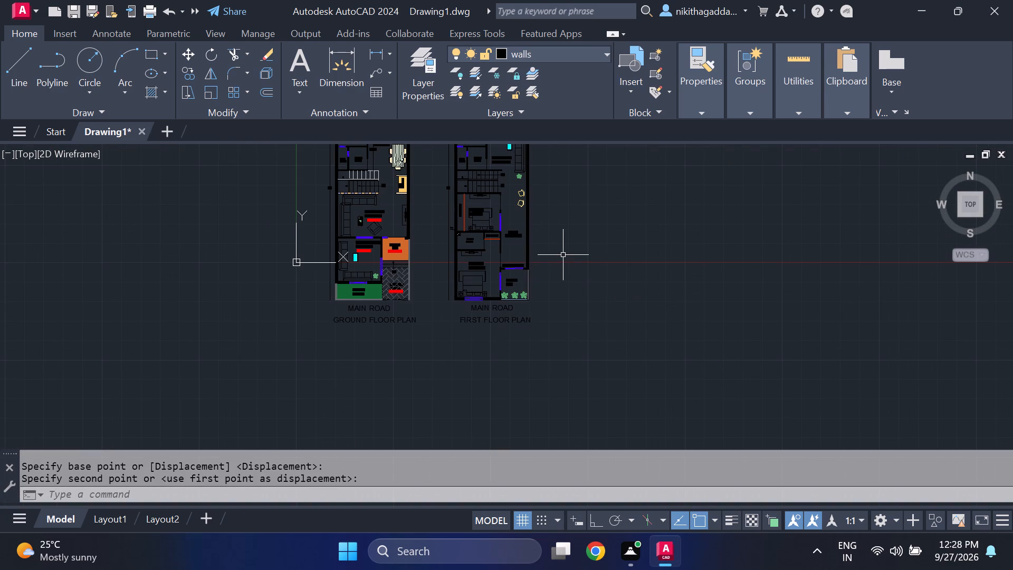
middle_click_drag(563, 255, 582, 337)
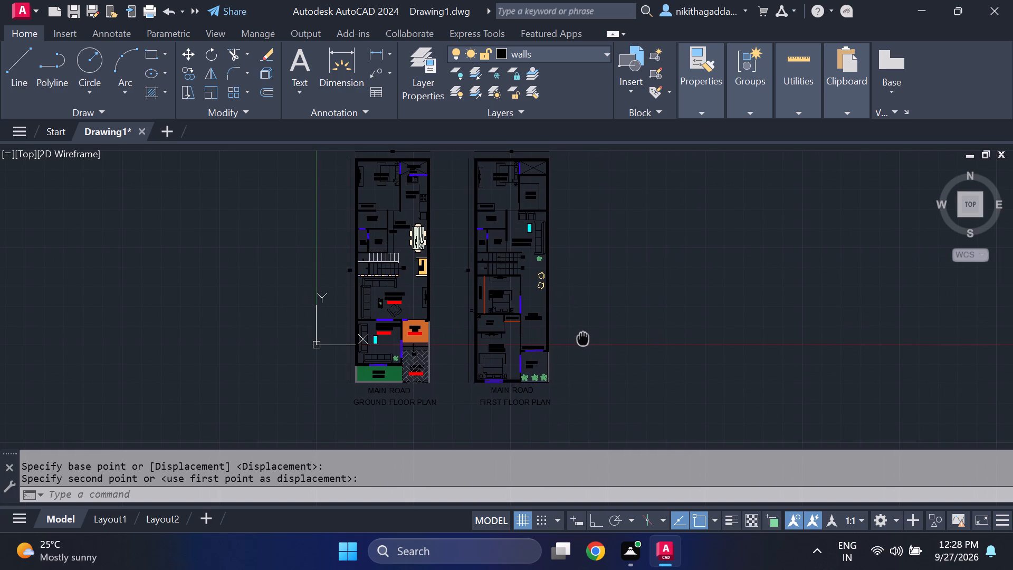
middle_click_drag(582, 337, 574, 325)
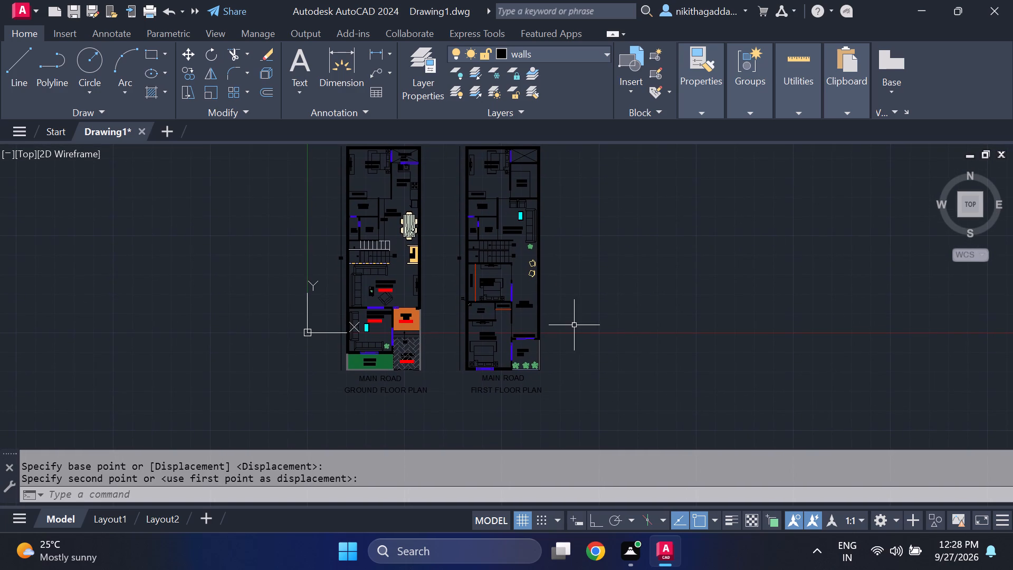
scroll(456, 285, "up", 2)
scroll(470, 293, "down", 2)
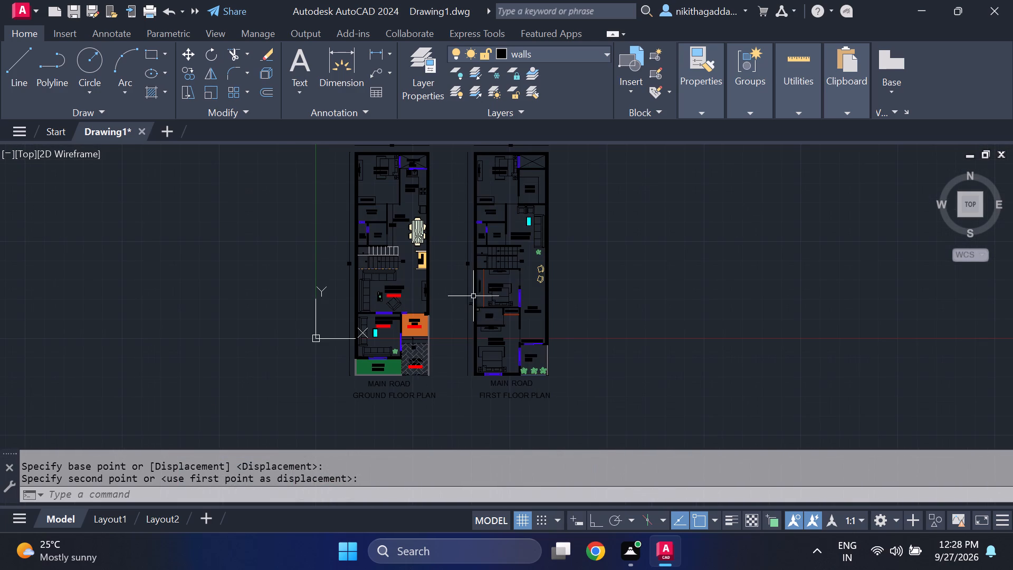
middle_click_drag(506, 296, 508, 366)
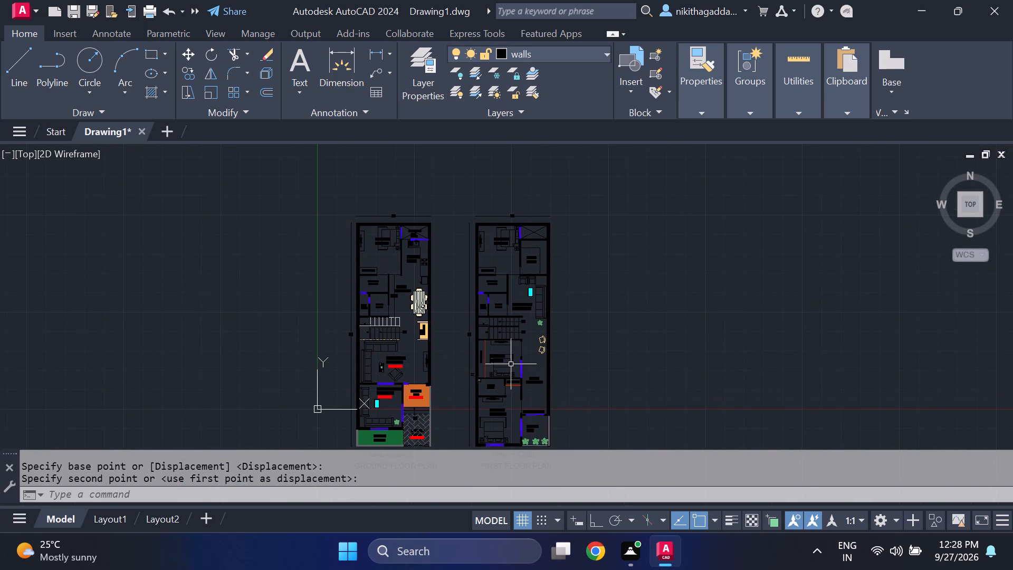
scroll(511, 364, "up", 1)
scroll(368, 325, "up", 2)
scroll(368, 325, "down", 1)
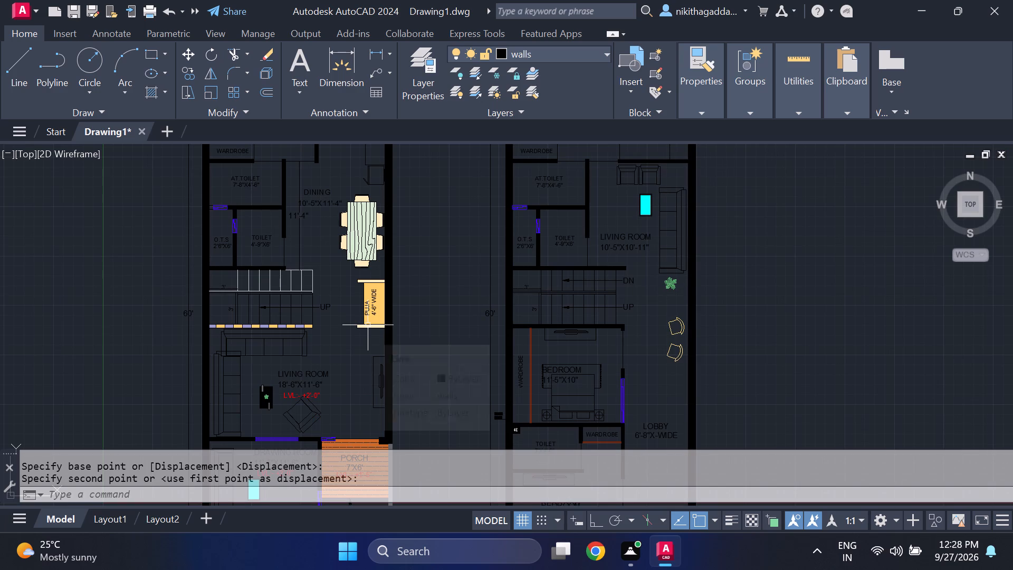
middle_click_drag(396, 288, 403, 350)
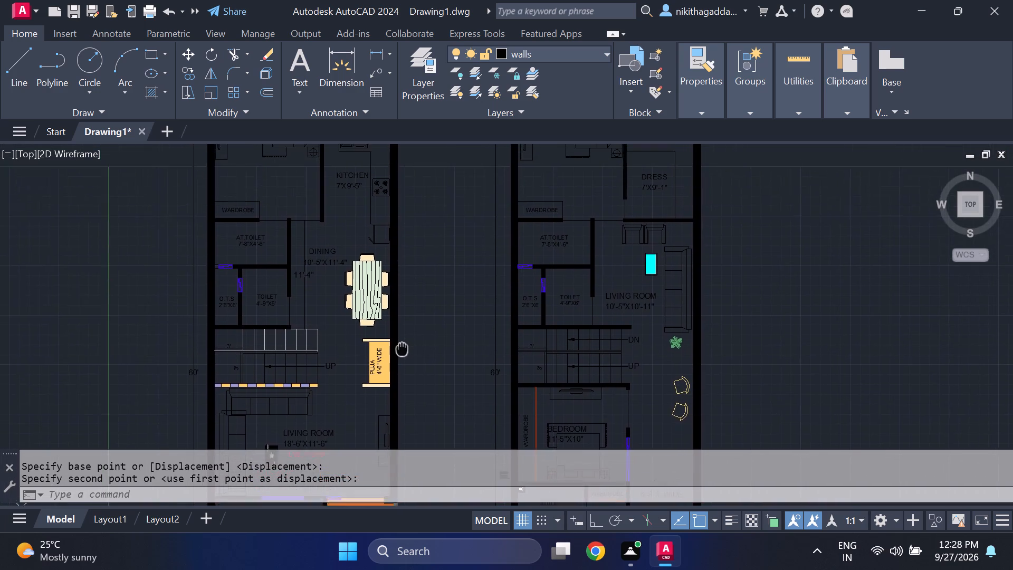
middle_click_drag(403, 350, 351, 344)
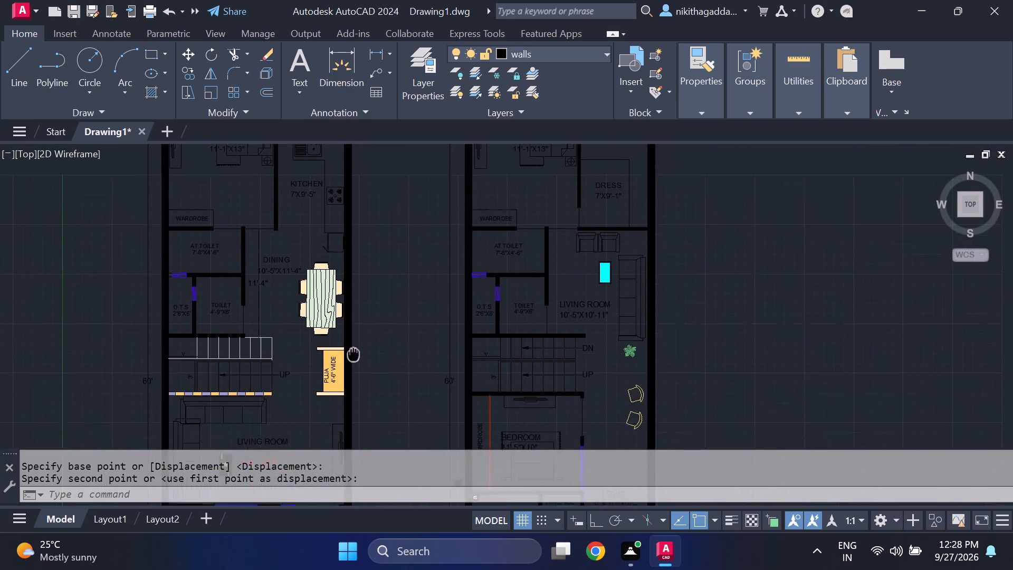
middle_click_drag(351, 344, 311, 232)
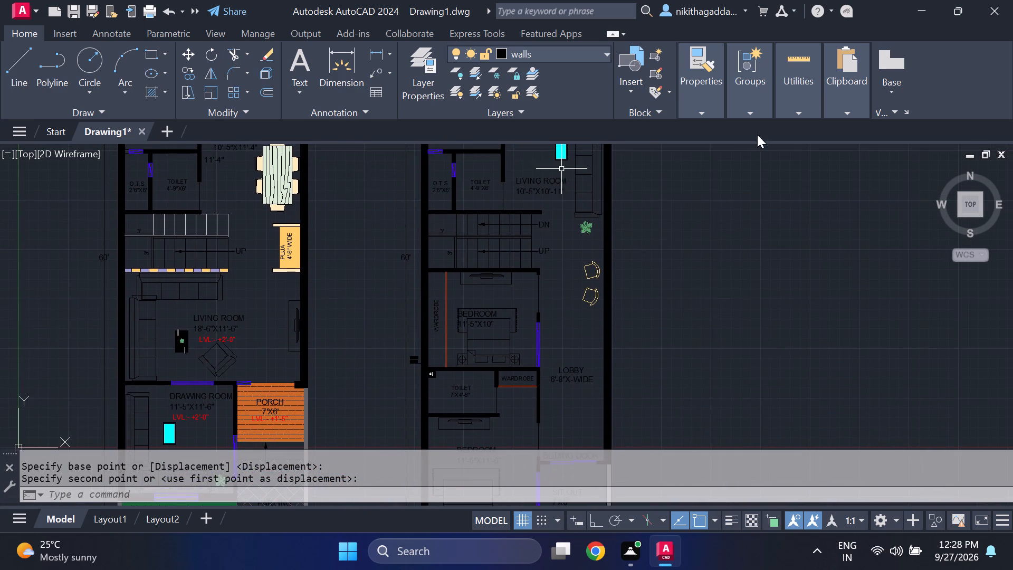
scroll(668, 271, "down", 2)
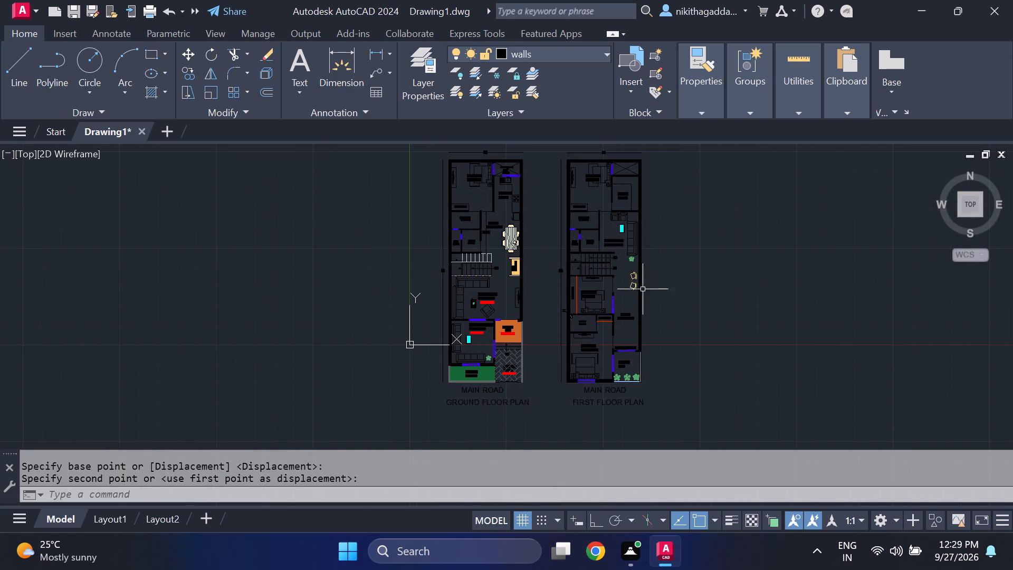
scroll(582, 303, "up", 1)
Exit AutoCAD, saving the floor plan drawing's changes in Documents under the file name GP&FF-PLAN.
left_click(981, 3)
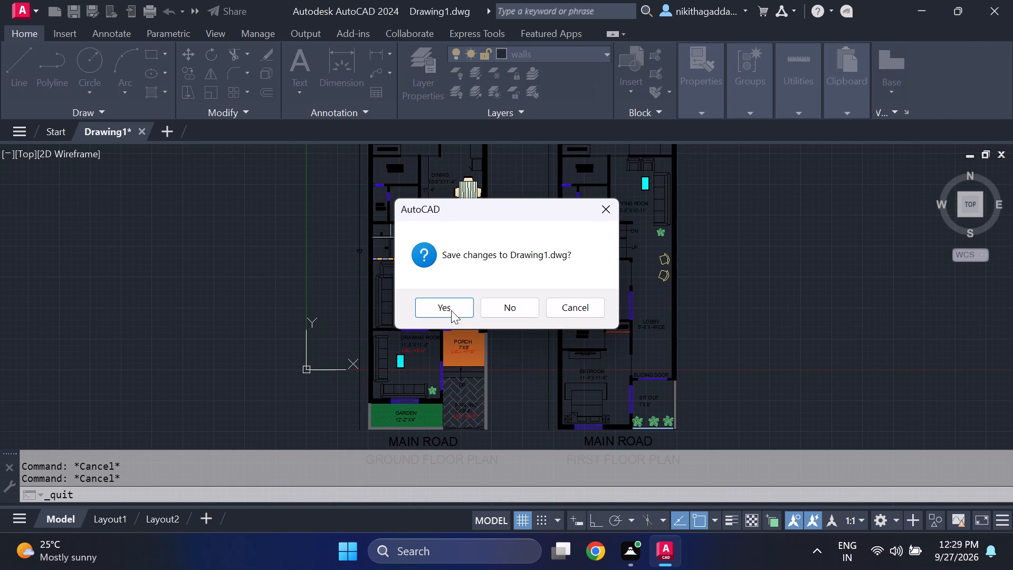
left_click(452, 303)
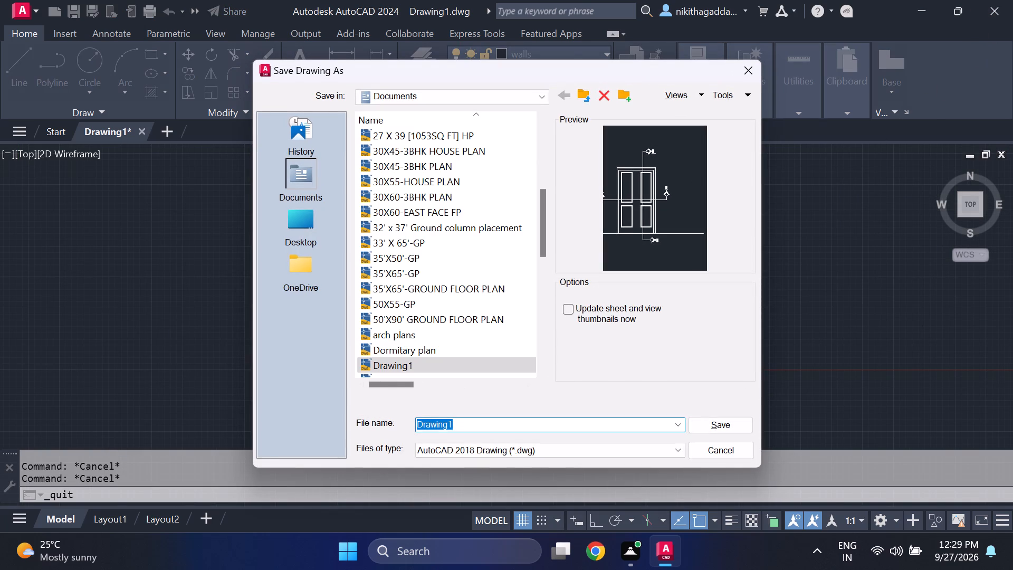
key("Delete")
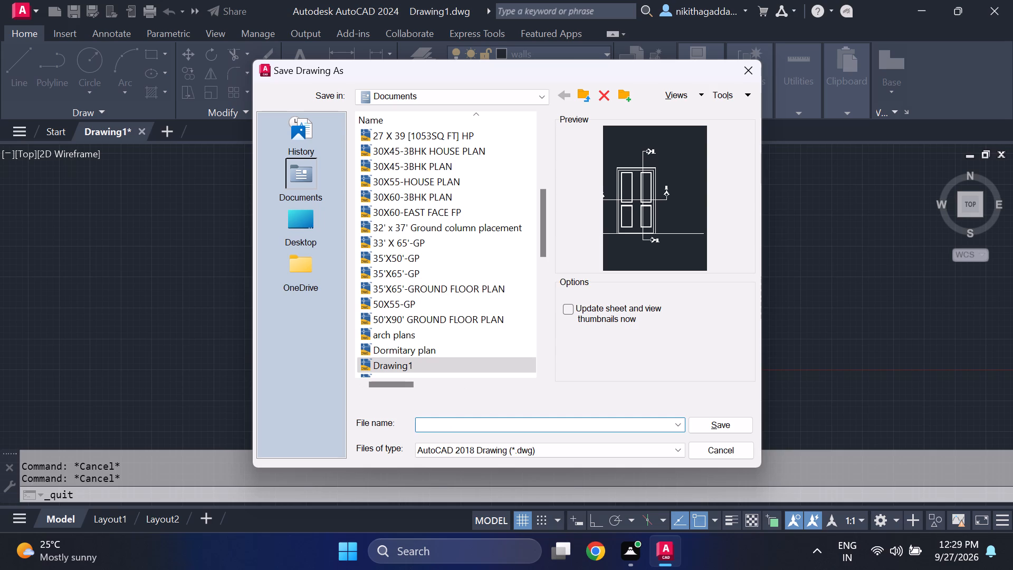
type("GP")
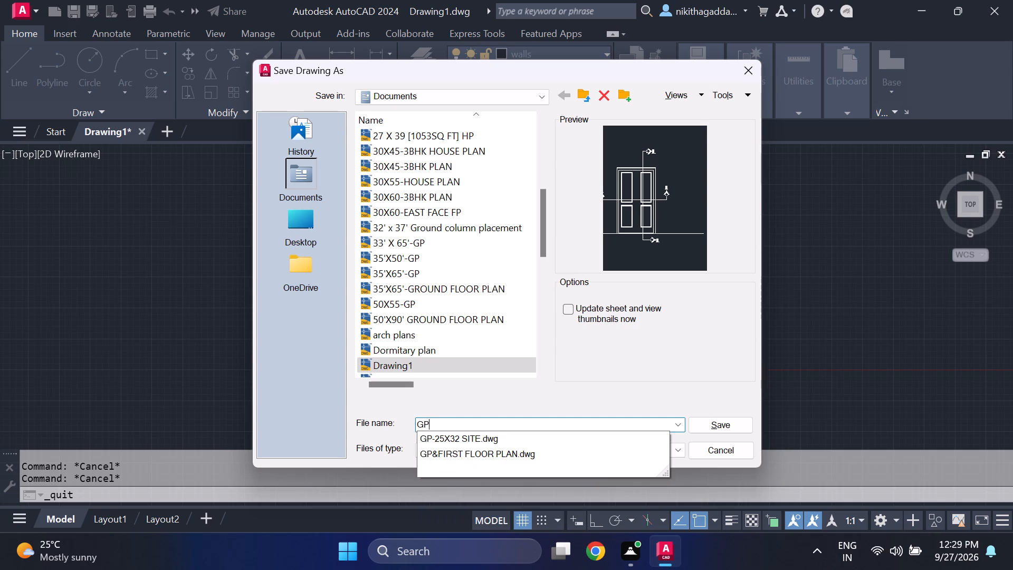
key("shift+ampersand")
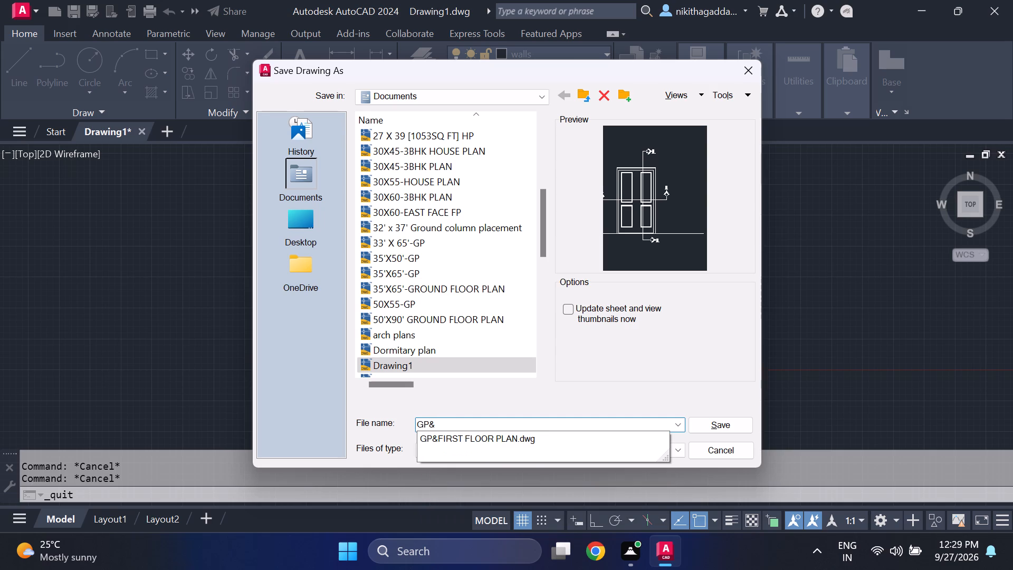
key("f")
key("p")
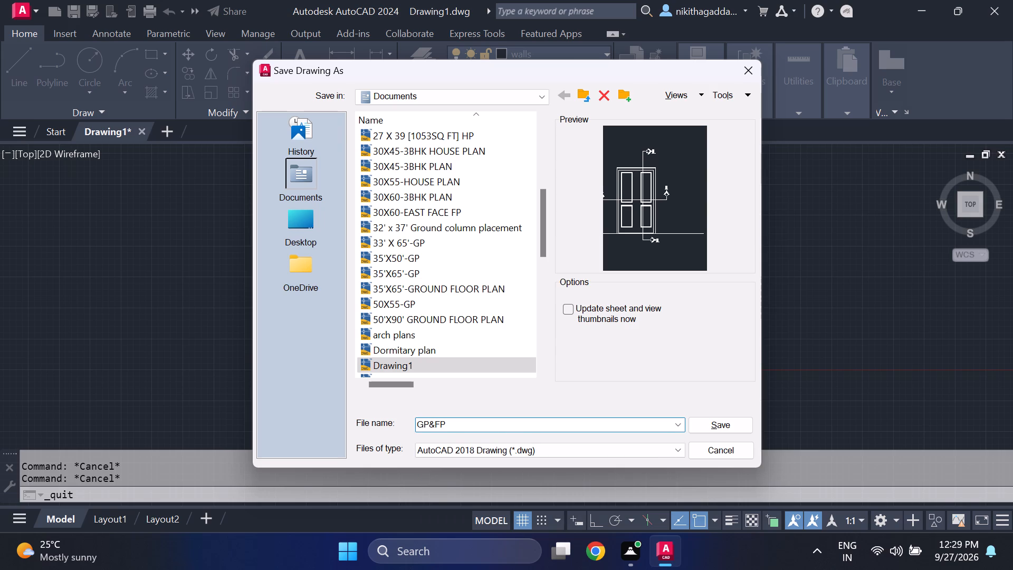
key("BackSpace")
key("BackSpace")
key("f")
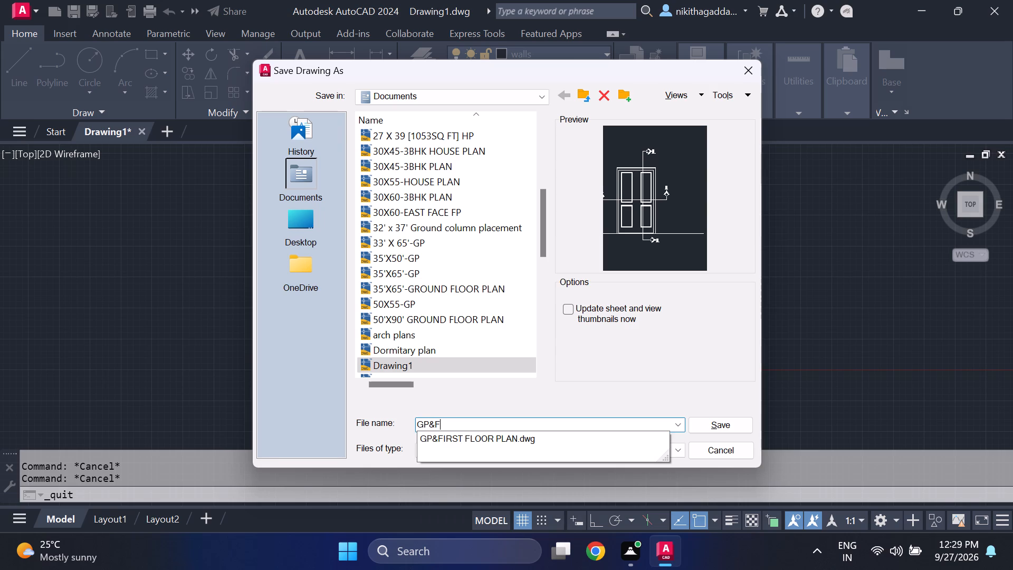
key("f")
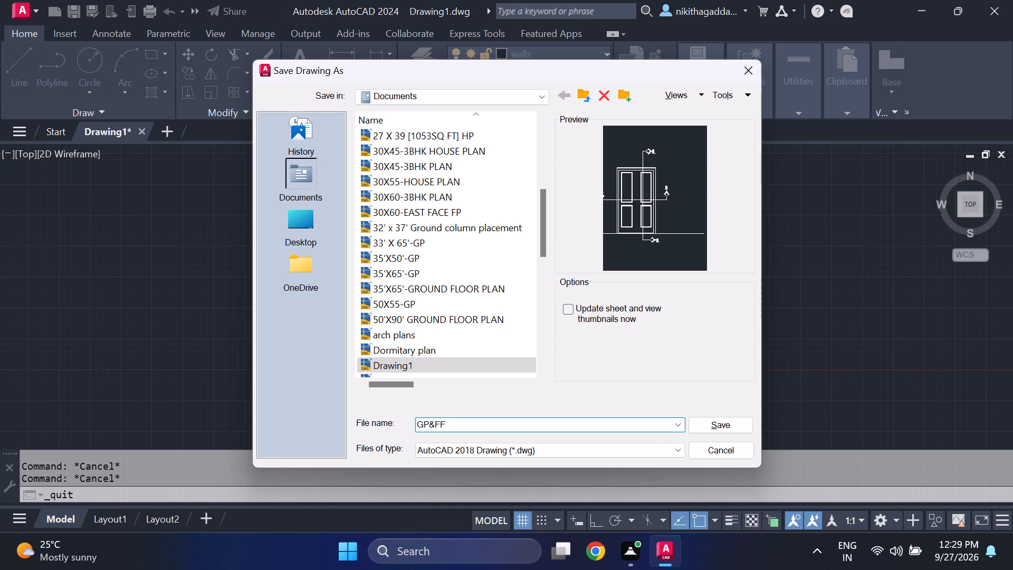
type("-PLA")
key("n")
key("Return")
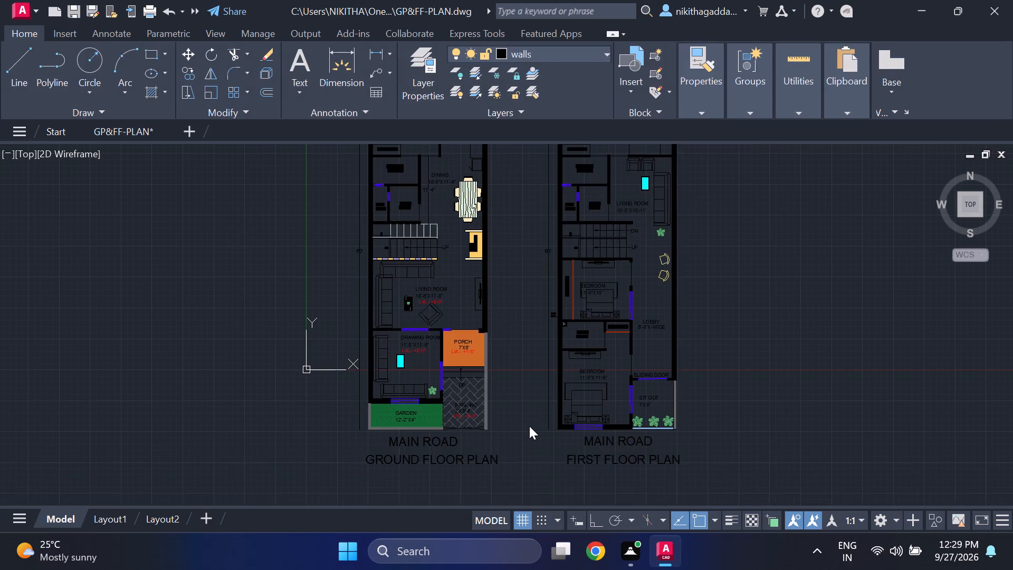
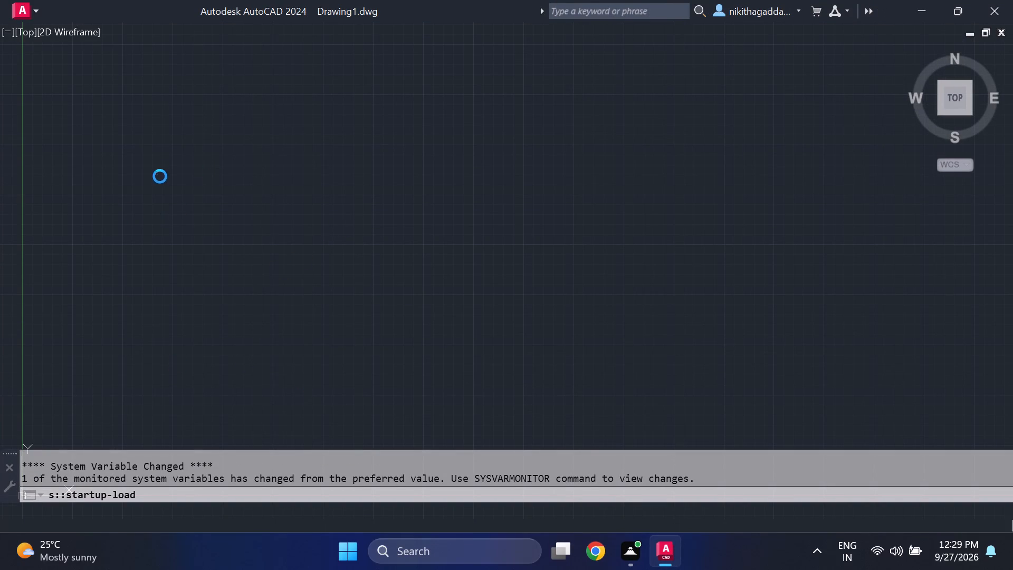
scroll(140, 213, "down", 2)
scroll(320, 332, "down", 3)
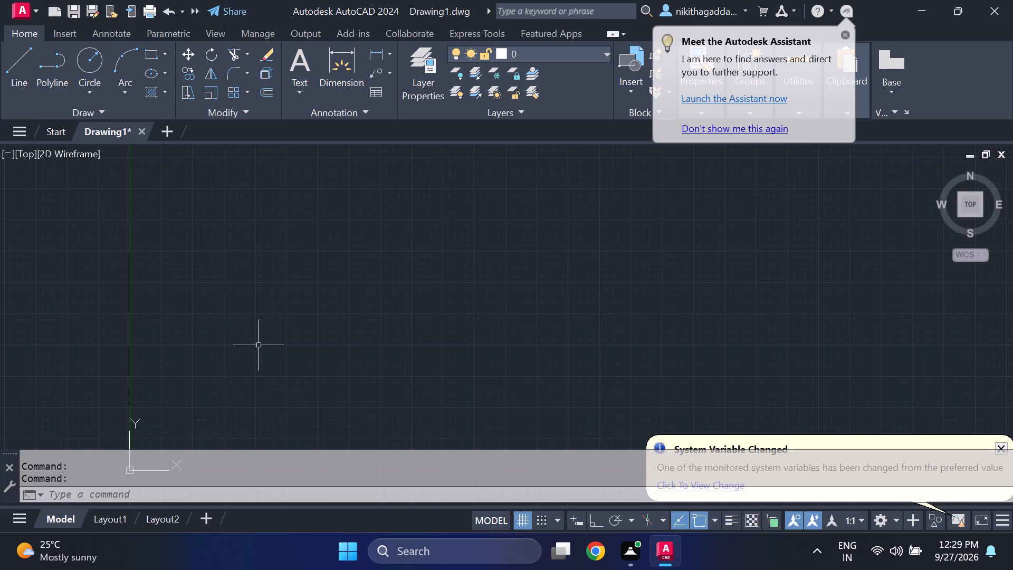
Dismiss the Autodesk Assistant notice and open the GP&FF-PLAN drawing from the Documents folder.
left_click(845, 34)
left_click(6, 128)
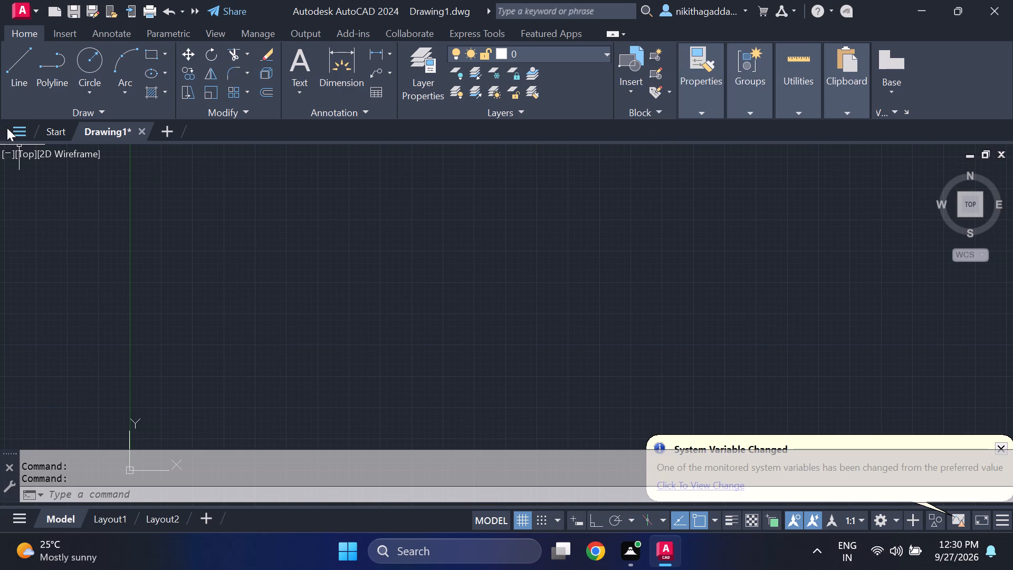
left_click(15, 126)
left_click(74, 267)
scroll(239, 243, "up", 2)
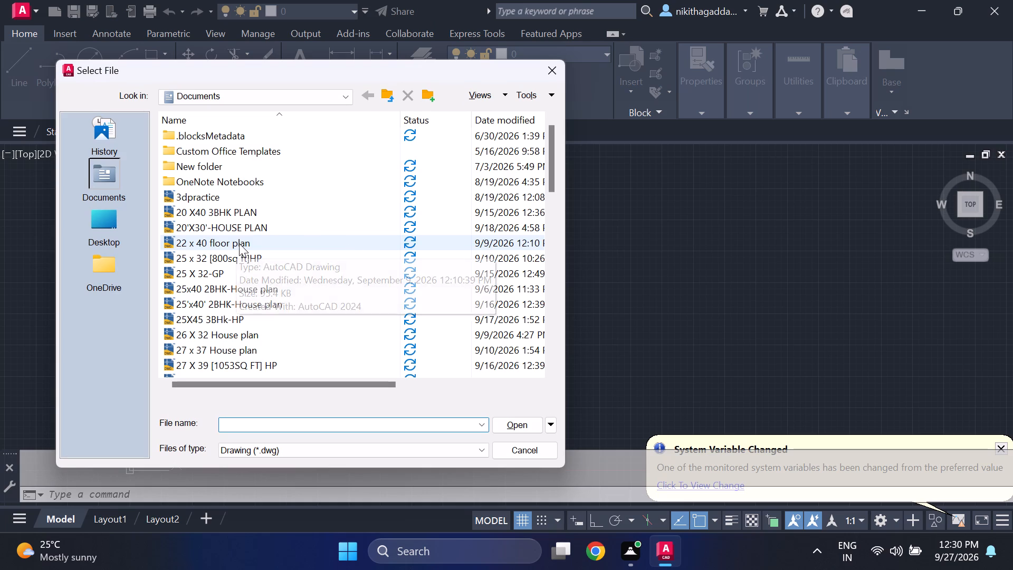
scroll(242, 246, "down", 2)
scroll(249, 271, "up", 3)
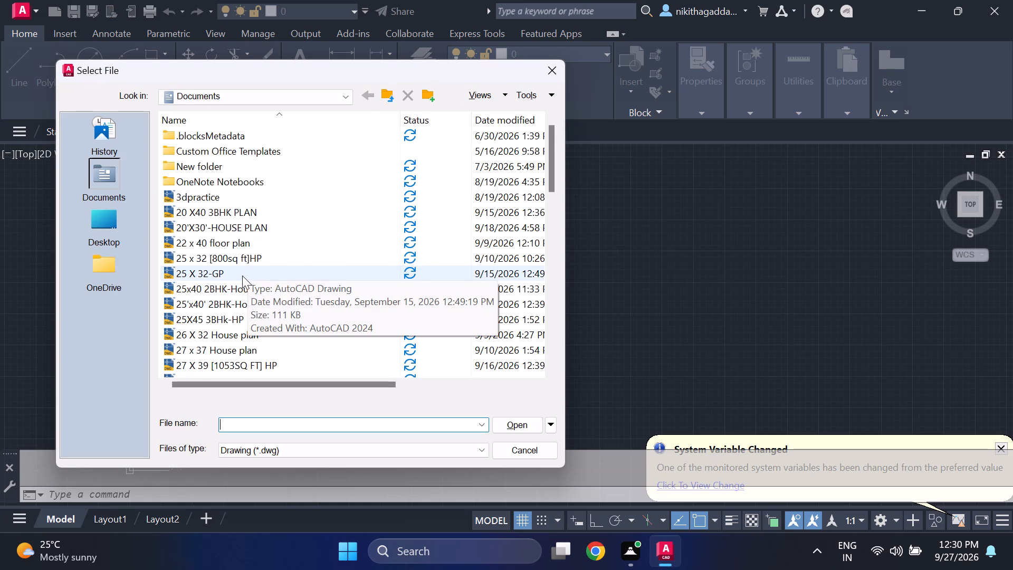
scroll(242, 275, "down", 2)
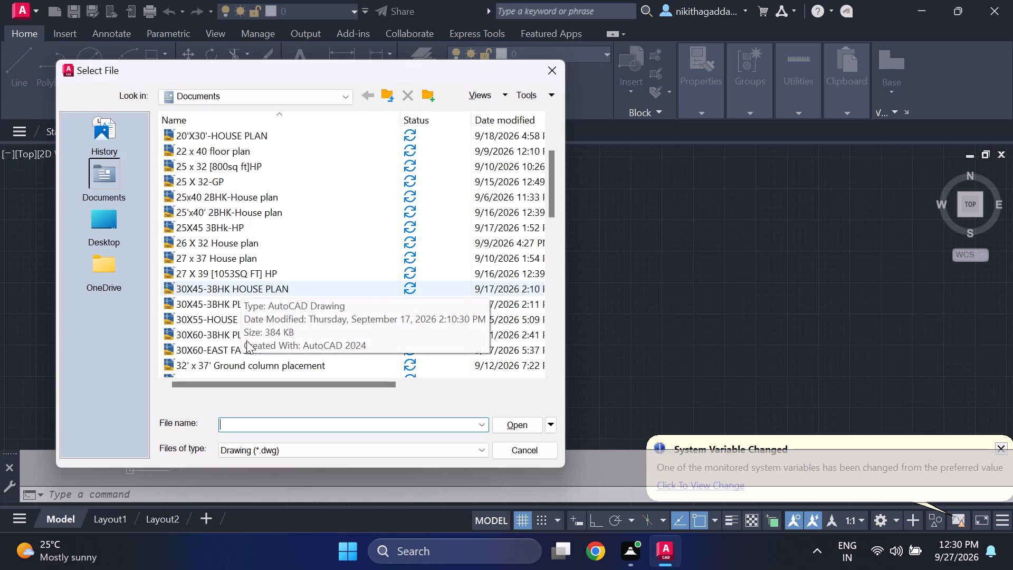
scroll(209, 332, "down", 3)
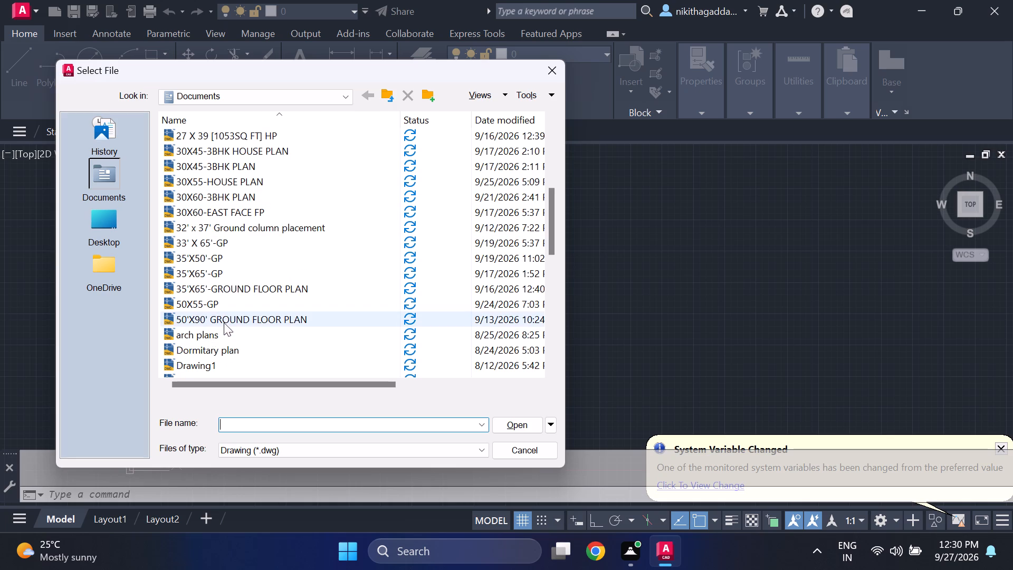
scroll(240, 266, "down", 1)
scroll(238, 325, "down", 1)
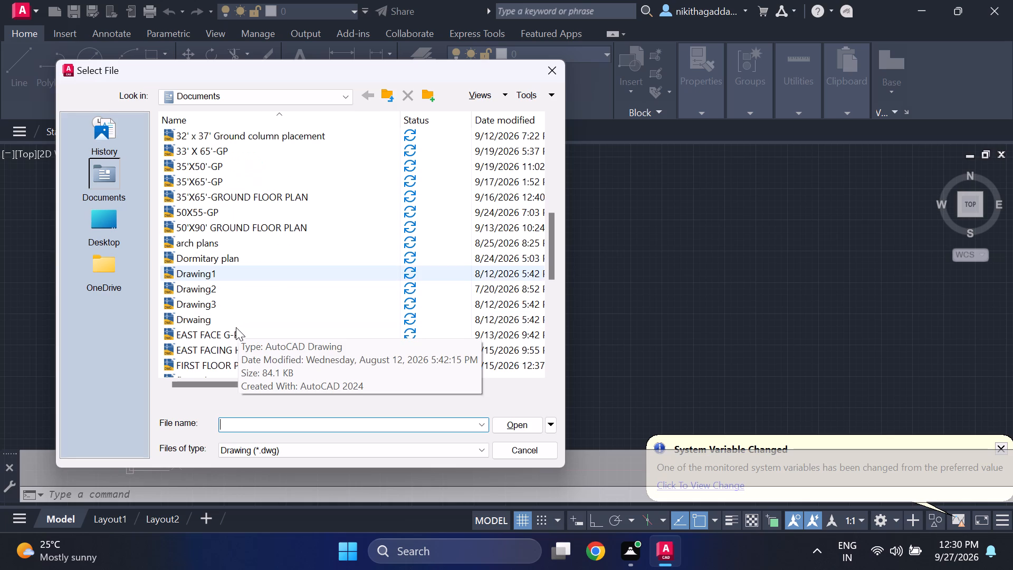
scroll(219, 353, "down", 2)
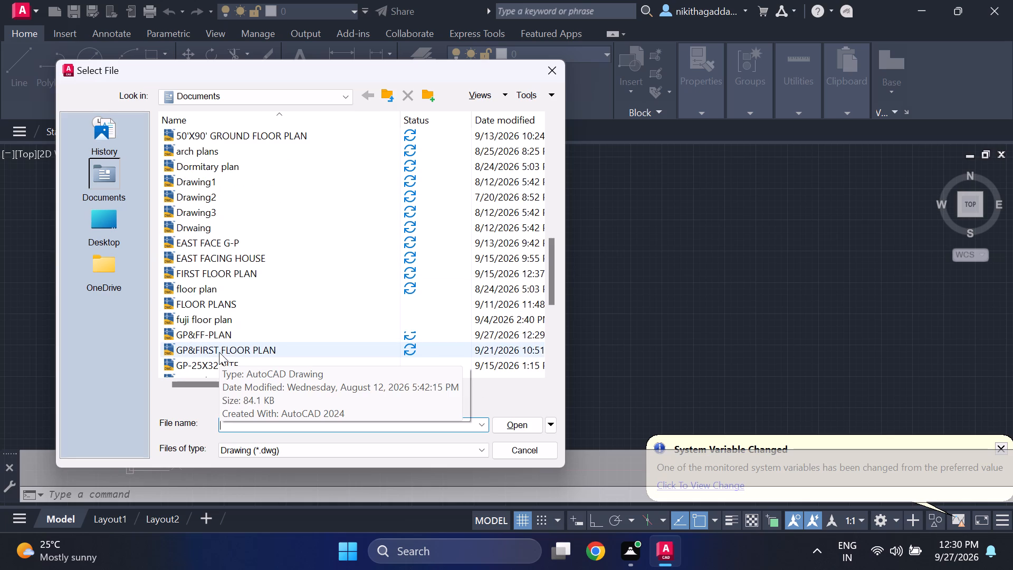
left_click(216, 338)
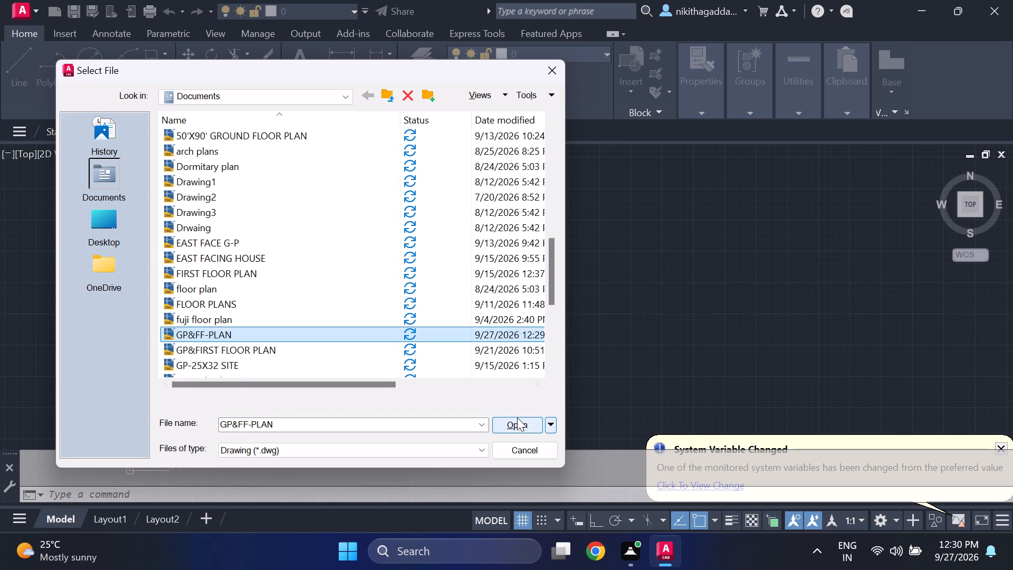
left_click(518, 417)
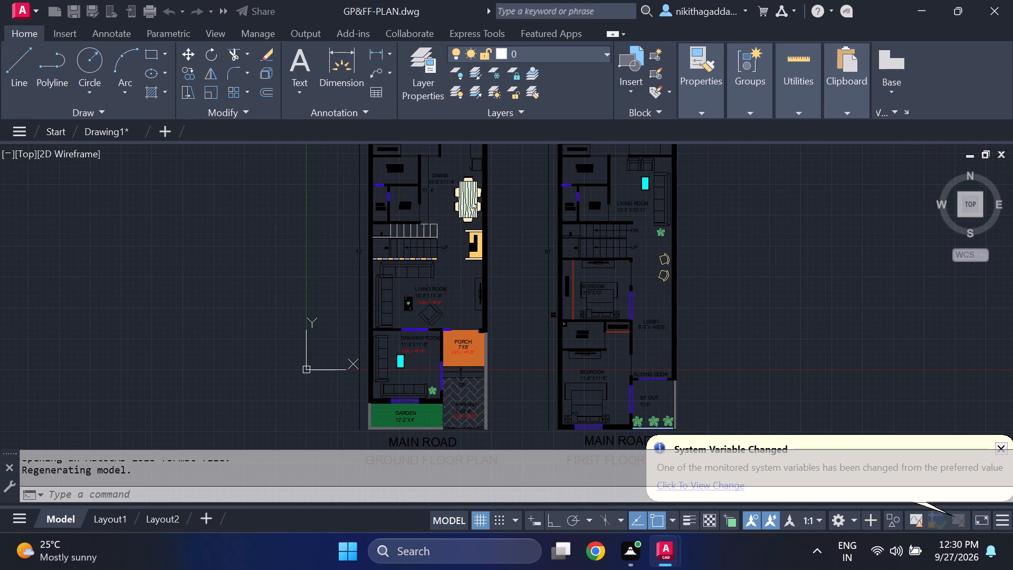
left_click_drag(318, 245, 323, 240)
left_click_drag(338, 231, 360, 206)
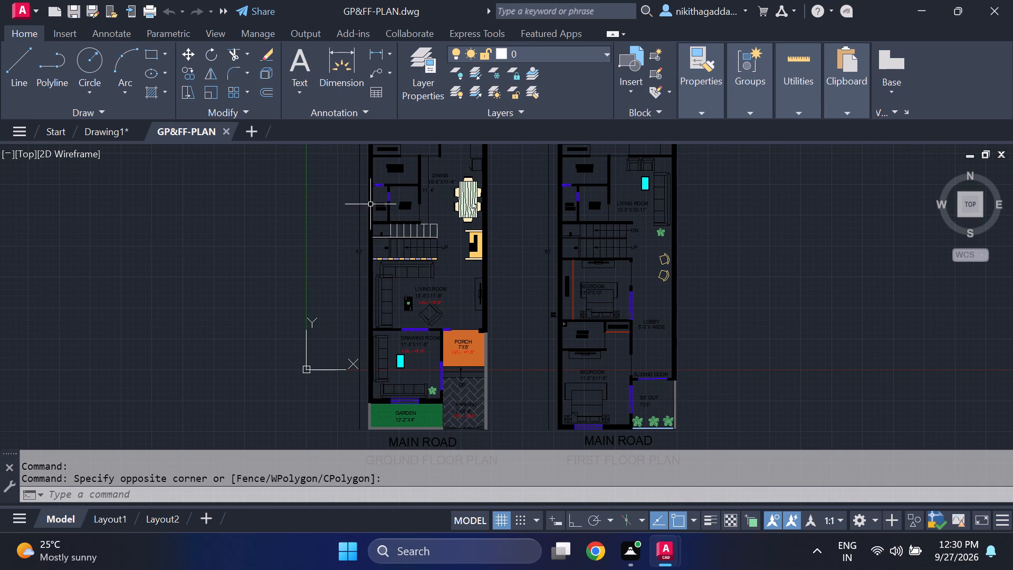
Delete the existing viewport showing both floor plans from the Layout1 sheet.
left_click(108, 519)
middle_click_drag(508, 362, 487, 348)
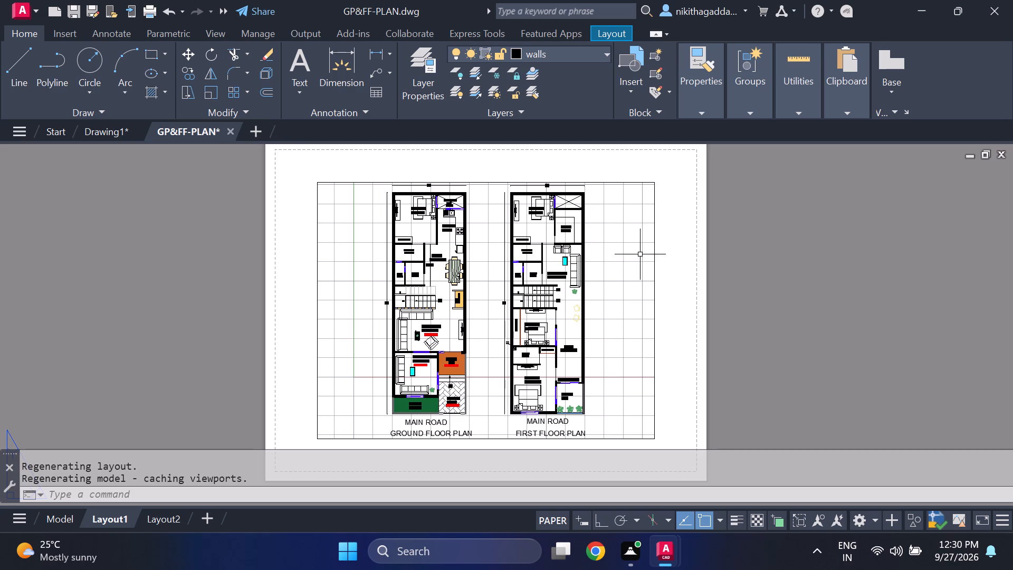
left_click_drag(667, 167, 660, 171)
left_click(379, 410)
key("Delete")
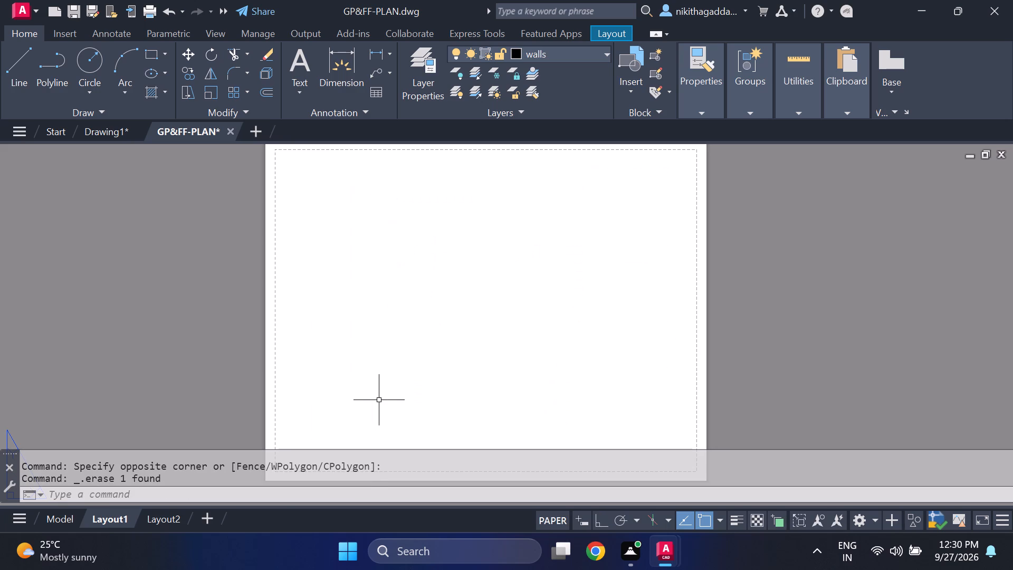
Modify Layout1's page setup to use the DWG To PDF.pc3 plotter and ISO full bleed A4 (297.00 x 210.00 MM) paper.
right_click(98, 514)
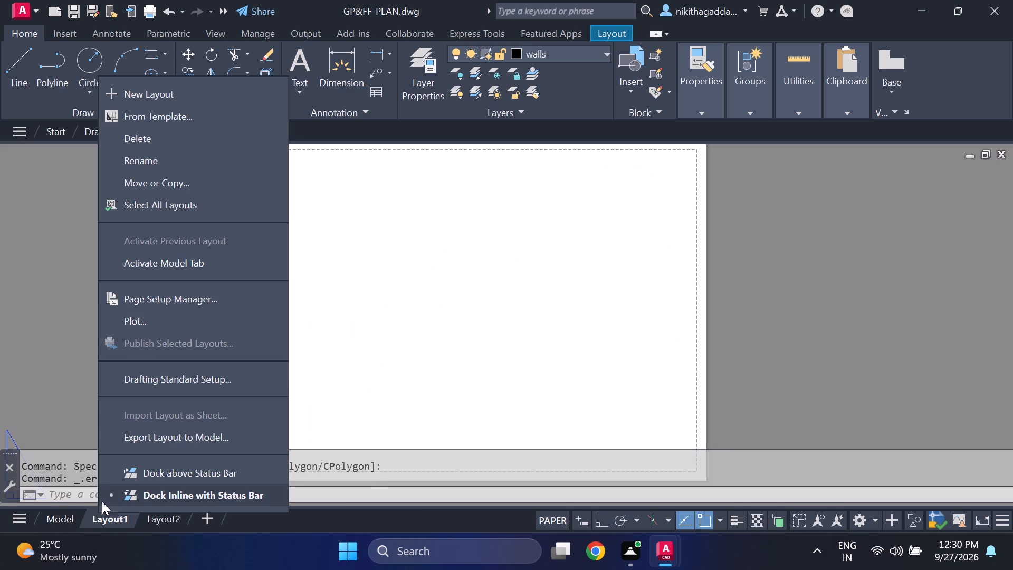
left_click(159, 287)
left_click(161, 294)
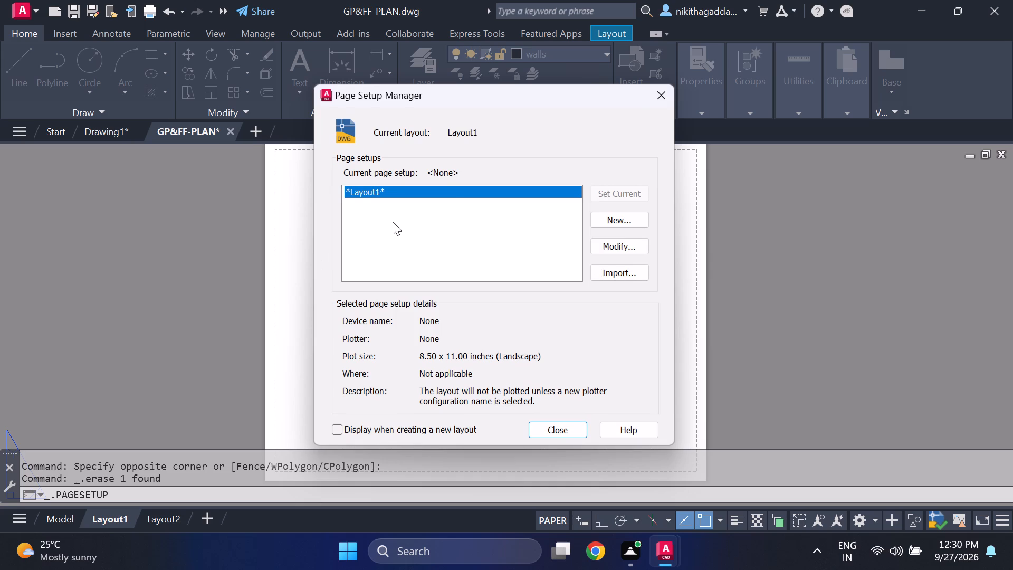
left_click(622, 243)
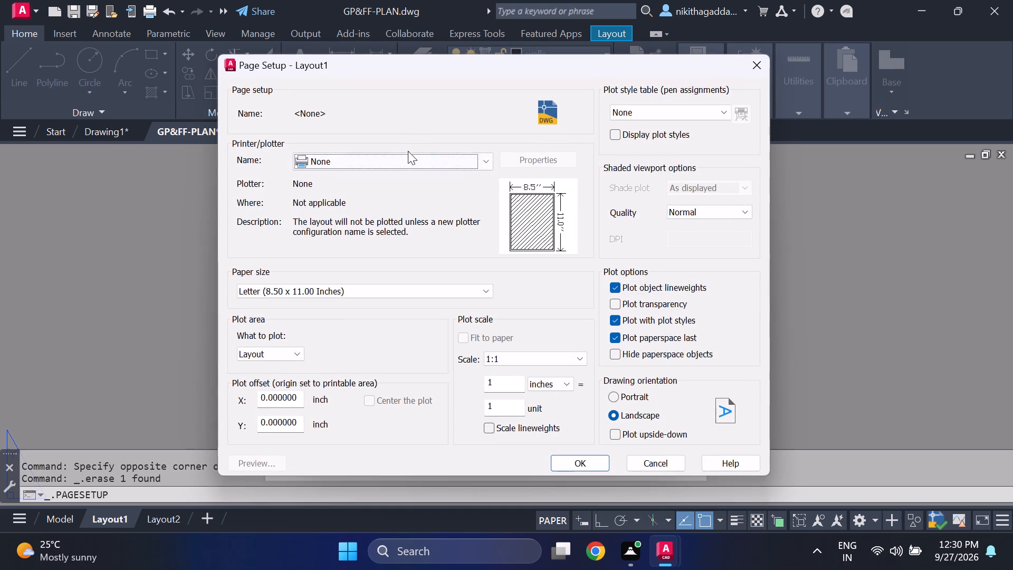
left_click(409, 156)
left_click(365, 320)
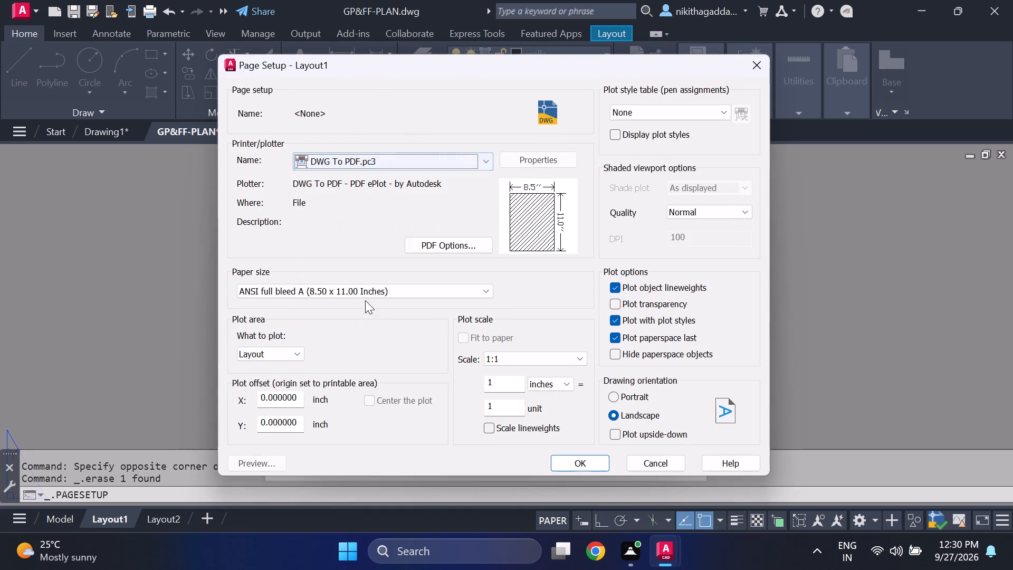
left_click(367, 293)
scroll(367, 269, "down", 10)
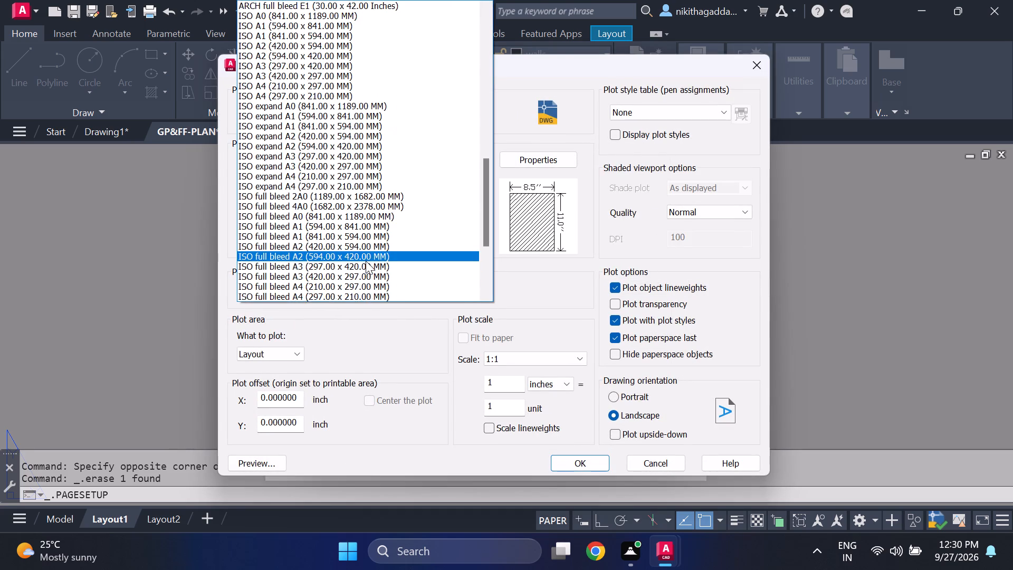
scroll(362, 258, "down", 3)
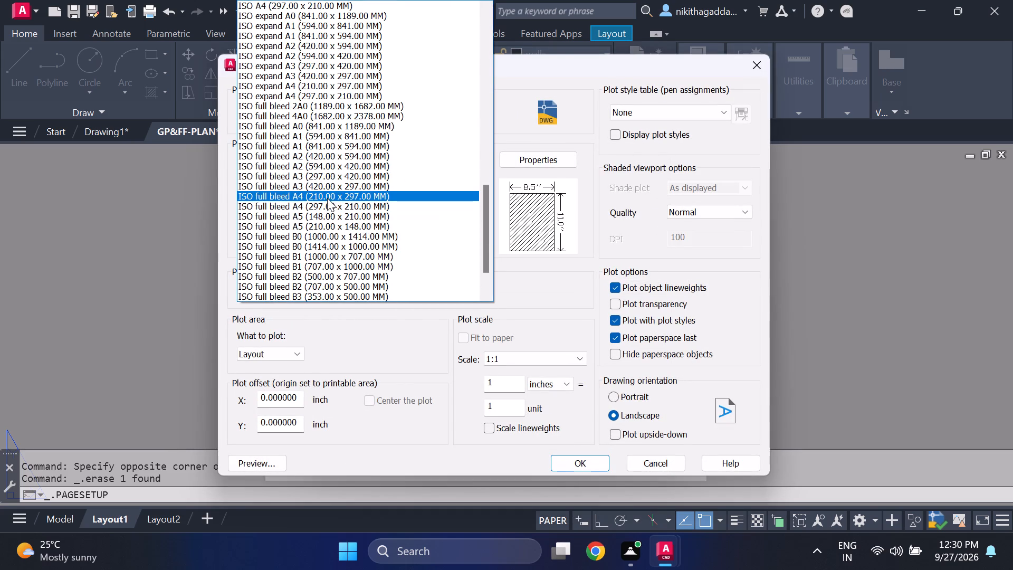
left_click(326, 203)
Set Layout1's plot scale to 1:1, apply the page setup and close the Page Setup Manager.
left_click(556, 349)
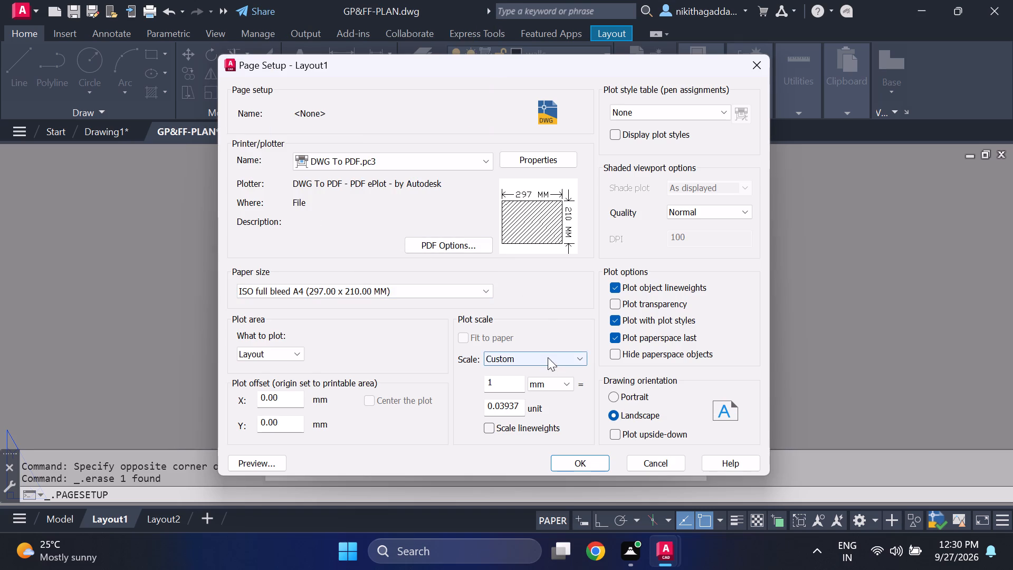
left_click(548, 357)
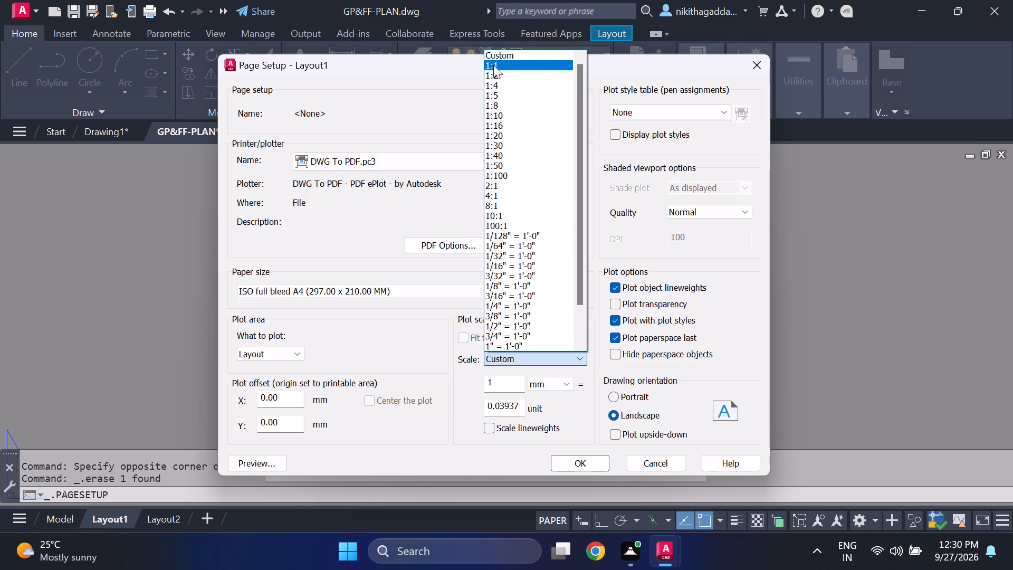
left_click(493, 65)
left_click(570, 463)
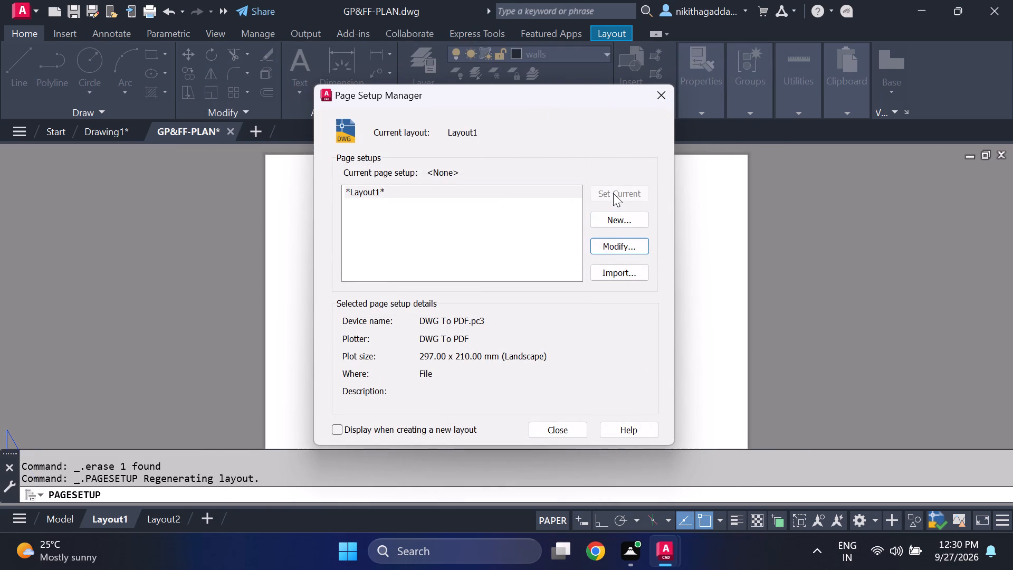
left_click(614, 193)
left_click(554, 429)
Create a Single viewport on Layout1 with VIEWPORTS, spanning the A4 sheet from its upper-left corner to its lower-right corner.
middle_click_drag(521, 416, 507, 407)
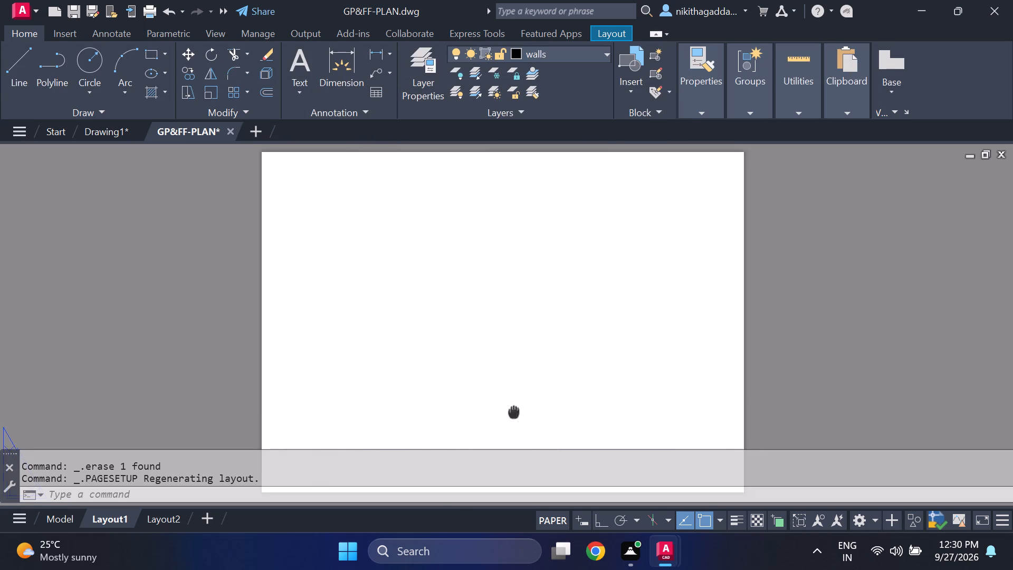
middle_click_drag(507, 407, 469, 389)
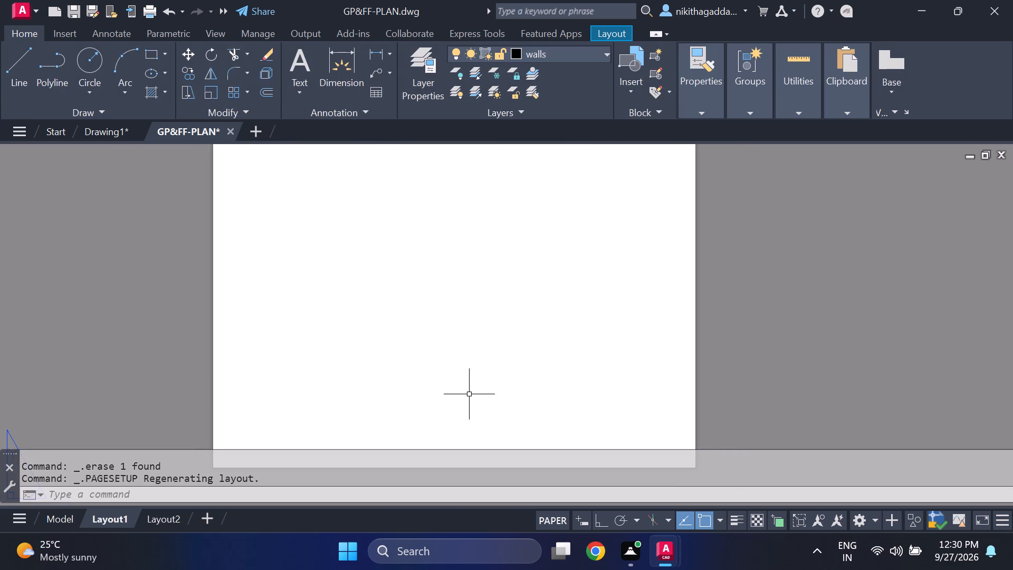
type("VIEWPORTS")
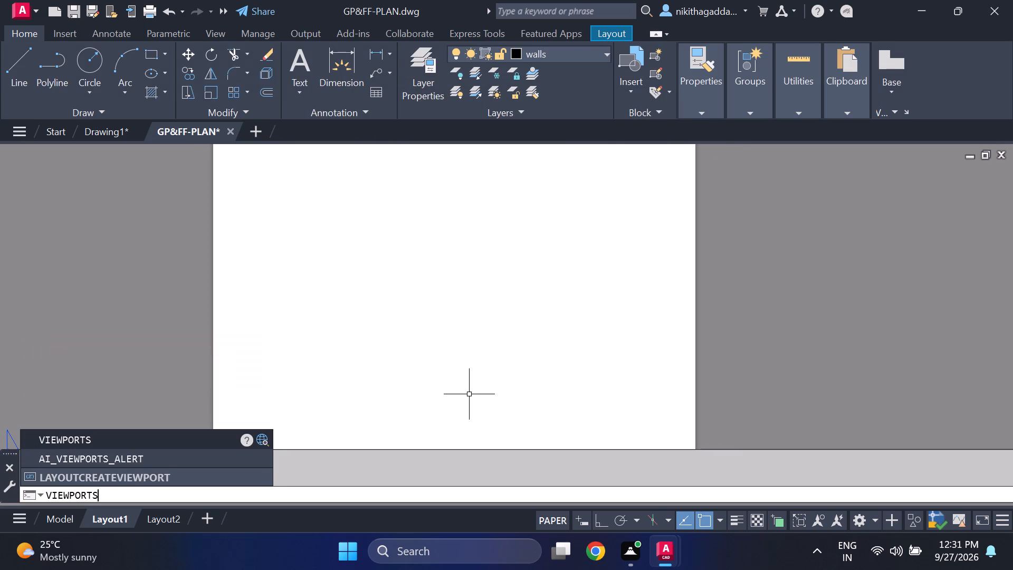
key("Return")
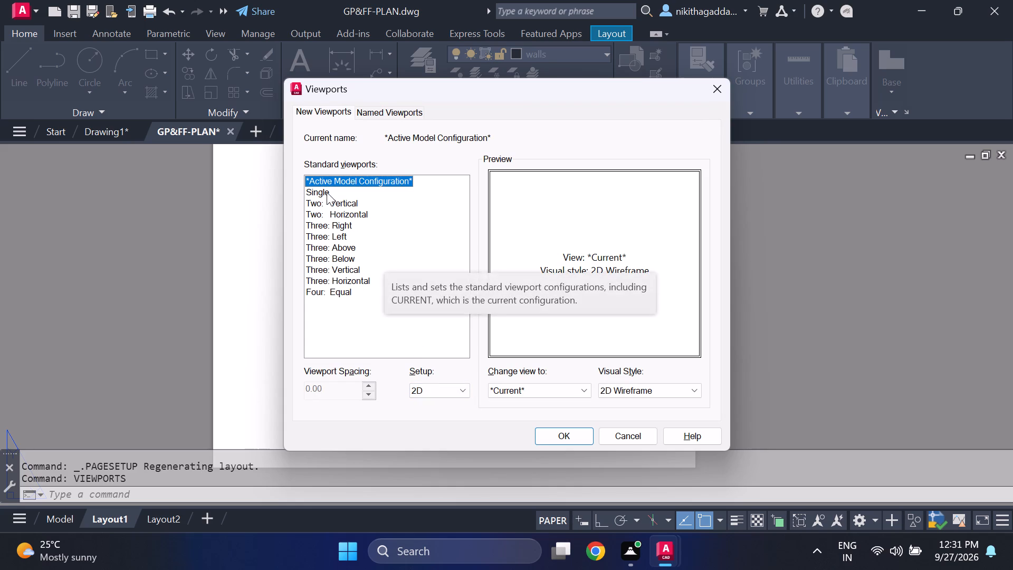
left_click(327, 189)
left_click_drag(544, 437, 541, 432)
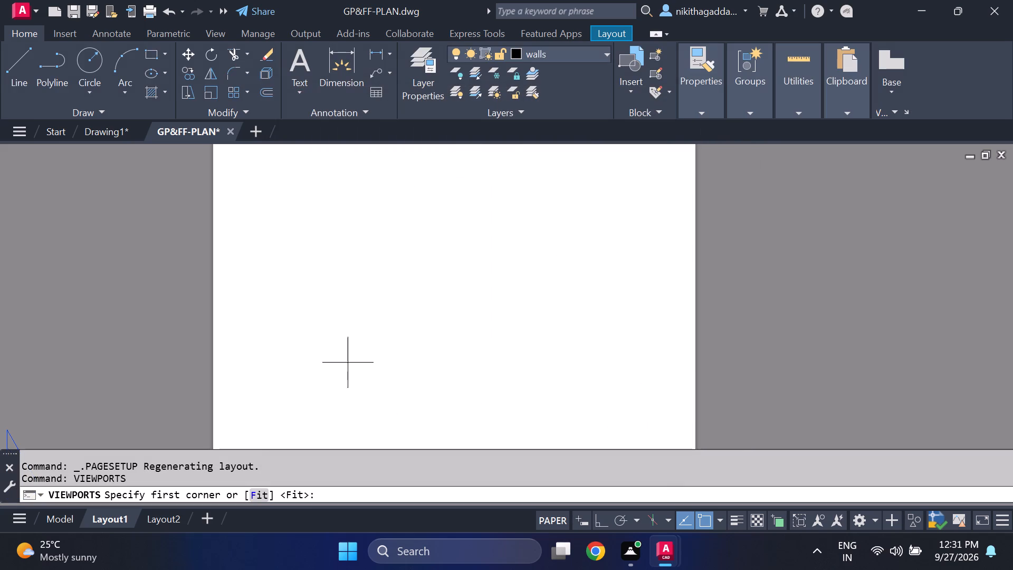
scroll(339, 358, "down", 2)
scroll(291, 262, "up", 3)
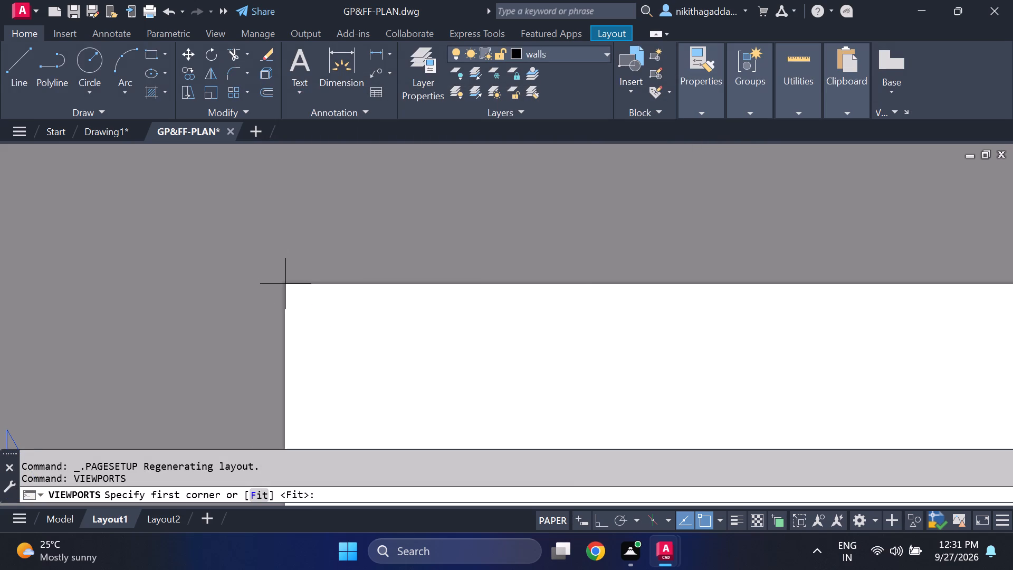
left_click(285, 284)
scroll(514, 385, "down", 3)
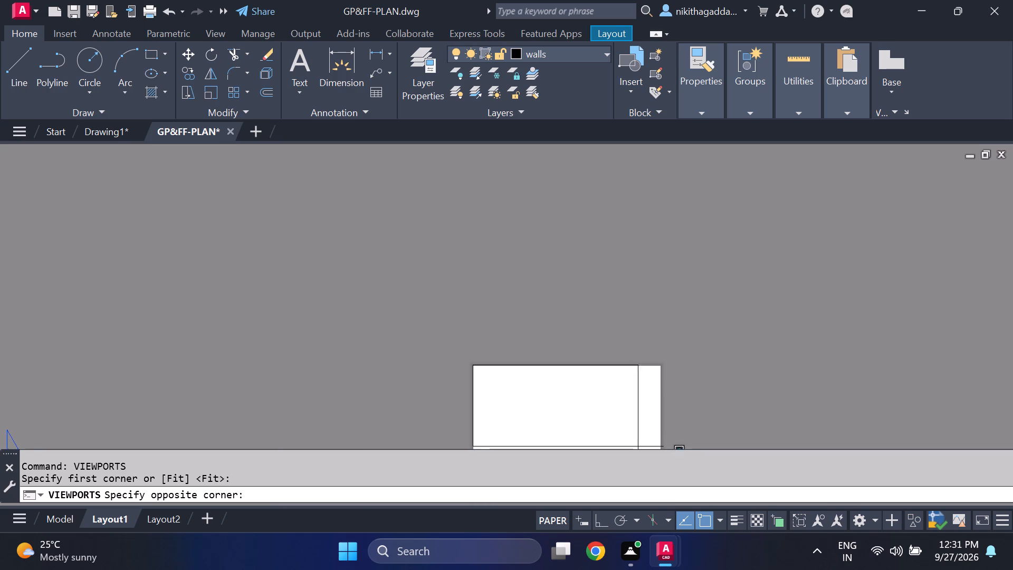
middle_click_drag(653, 400, 554, 283)
scroll(539, 334, "up", 2)
middle_click_drag(546, 368, 519, 281)
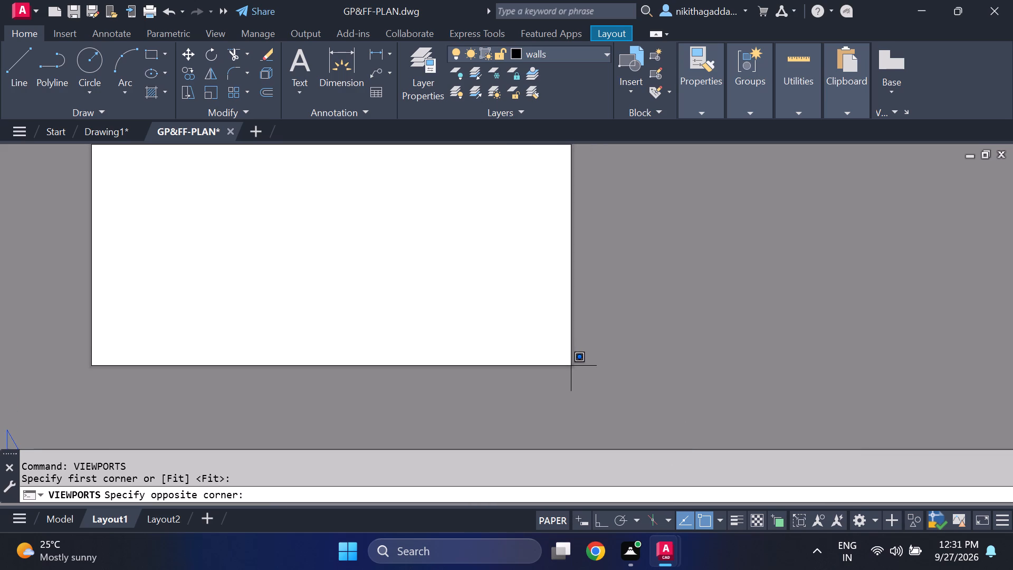
left_click(571, 366)
middle_click_drag(490, 330, 595, 457)
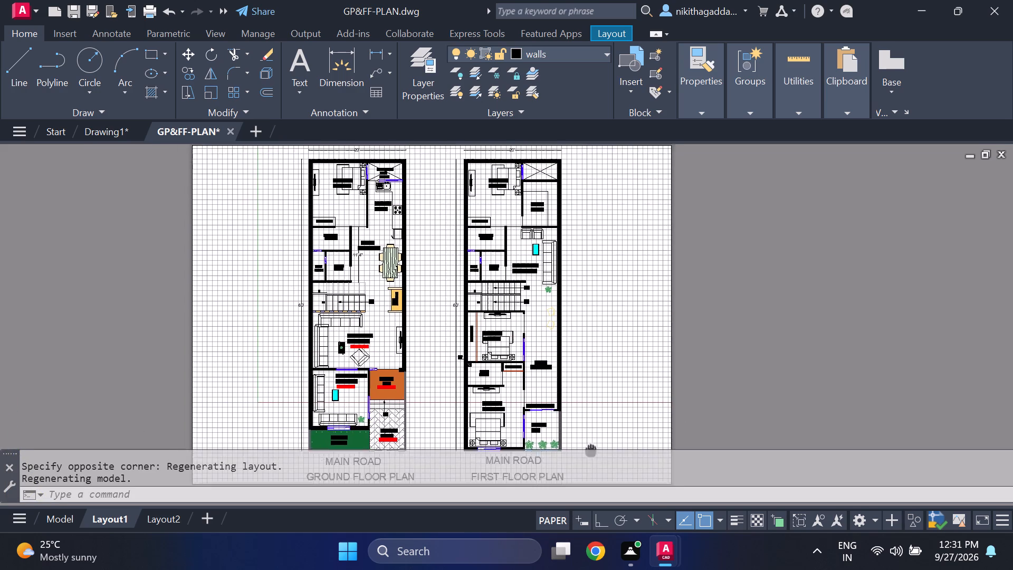
middle_click_drag(595, 457, 609, 445)
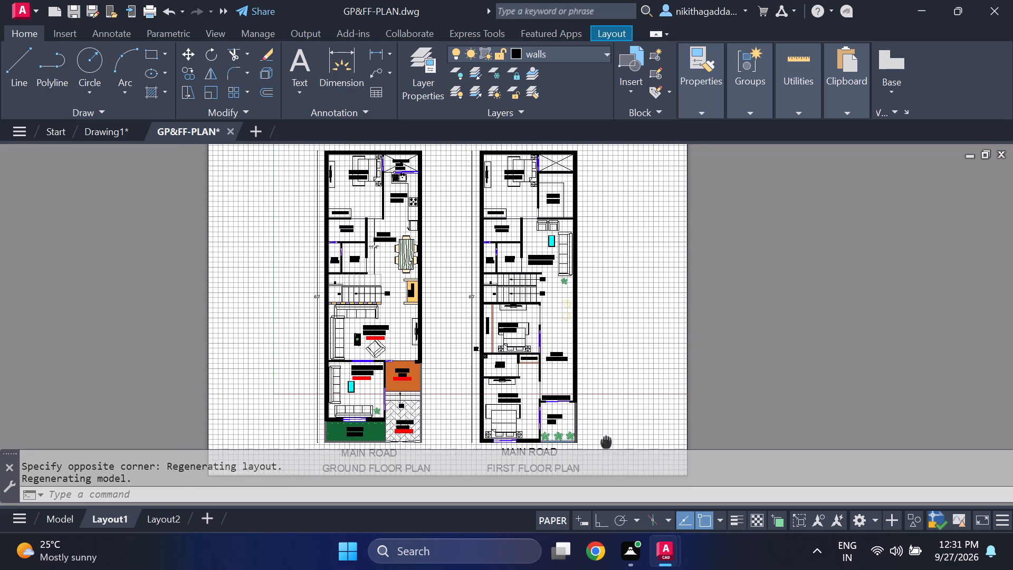
middle_click_drag(609, 445, 614, 434)
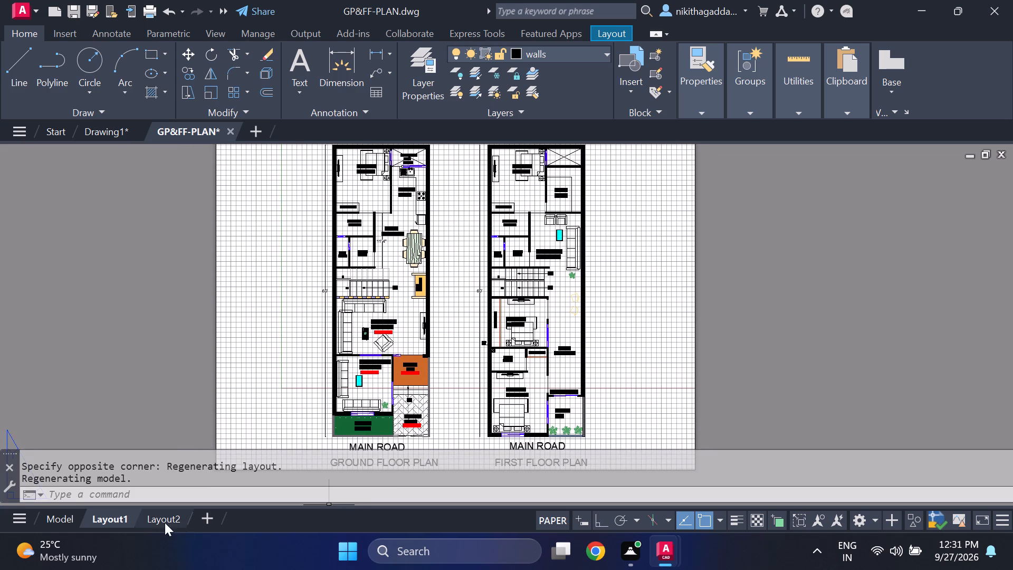
Start plotting Layout1 as a single sheet rather than a batch plot and generate its full plot preview.
right_click(123, 524)
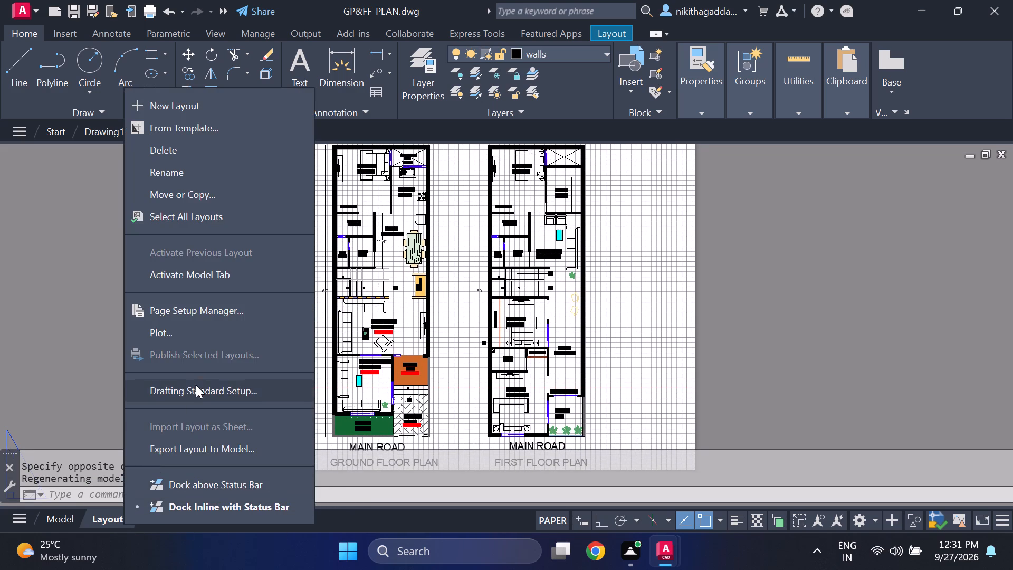
left_click(211, 336)
left_click(448, 309)
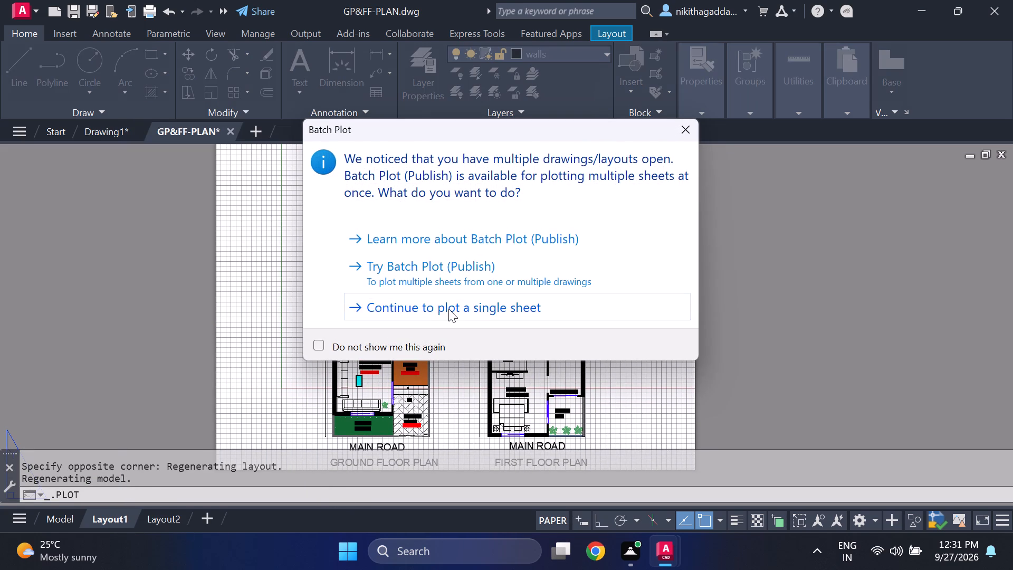
left_click(260, 459)
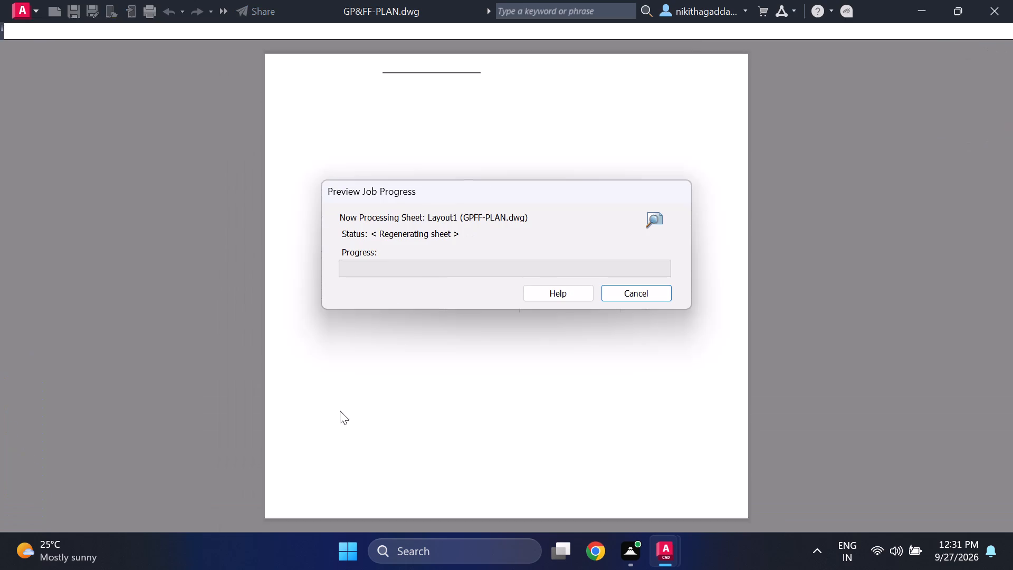
Examine the previewed floor plans from the main road side through the living rooms and stairs to the rear bedrooms.
scroll(416, 433, "up", 2)
middle_click_drag(468, 401, 461, 426)
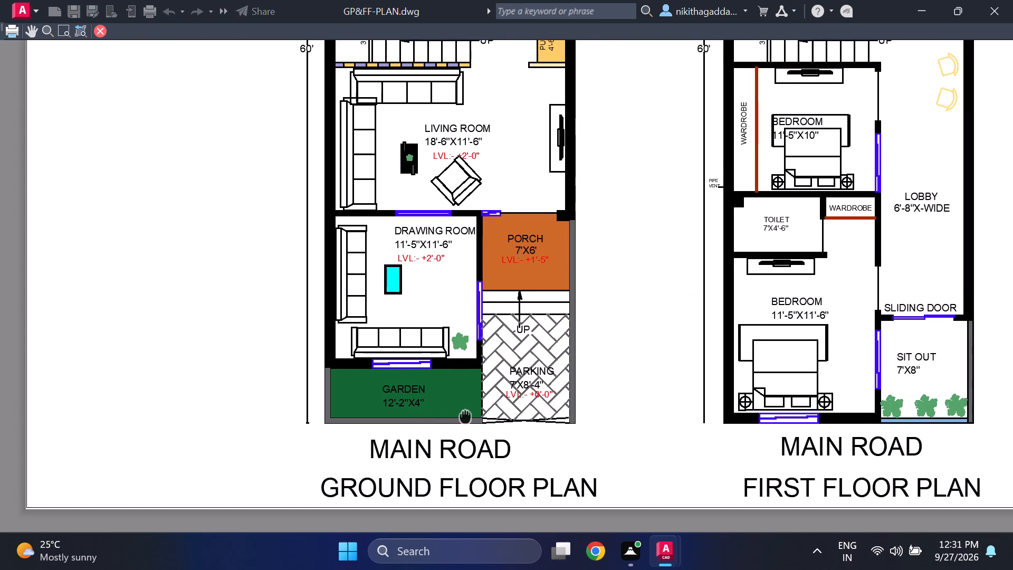
middle_click_drag(461, 426, 442, 483)
scroll(478, 397, "up", 1)
middle_click_drag(482, 392, 465, 474)
scroll(462, 460, "down", 1)
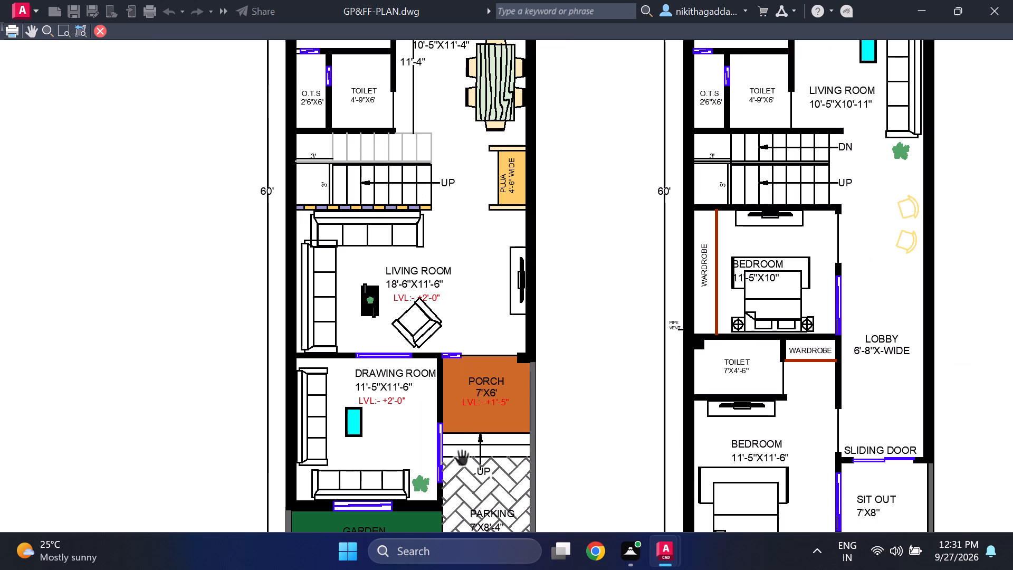
middle_click_drag(492, 380, 347, 426)
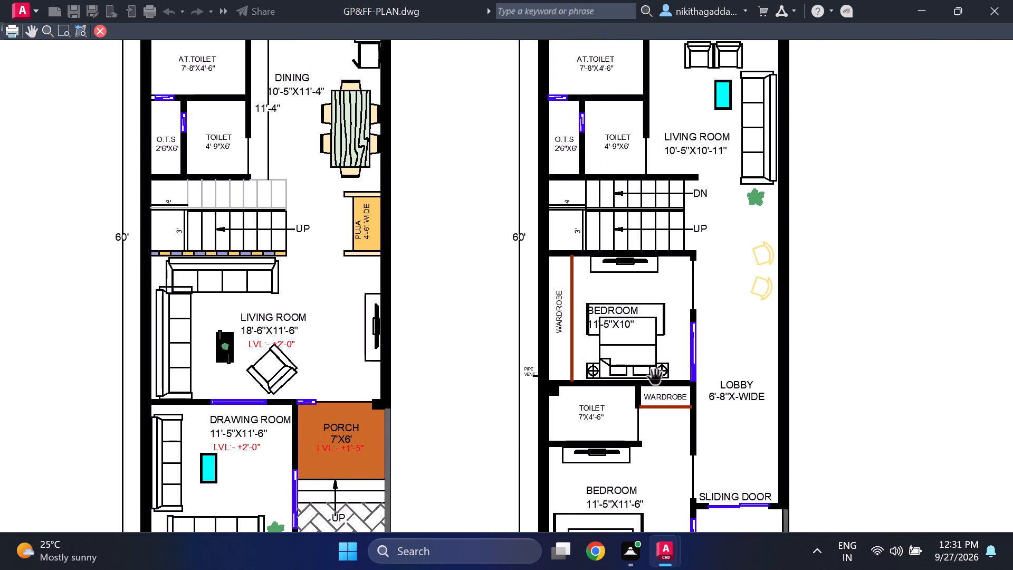
scroll(598, 350, "down", 1)
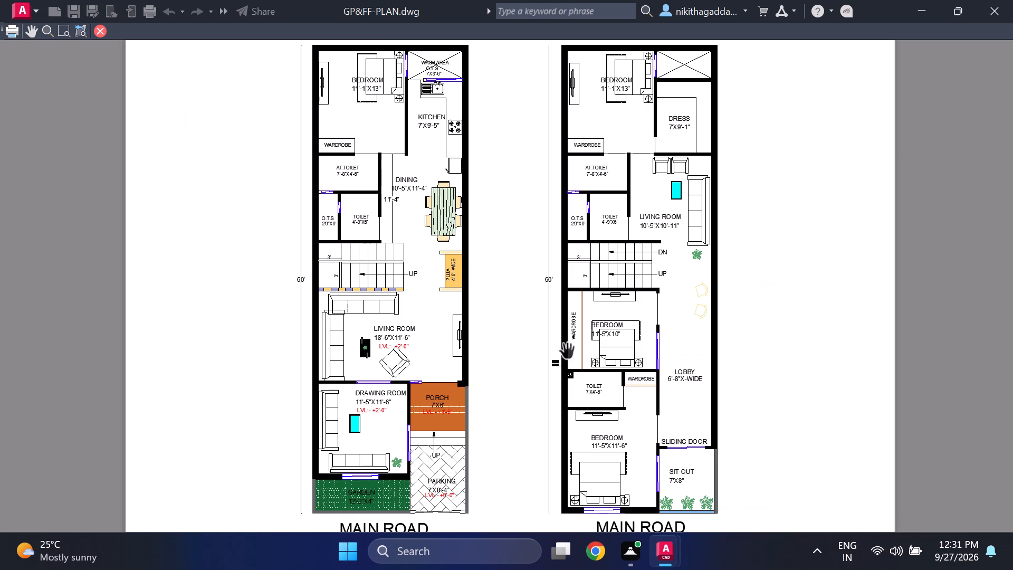
middle_click_drag(533, 306, 461, 353)
scroll(448, 339, "up", 1)
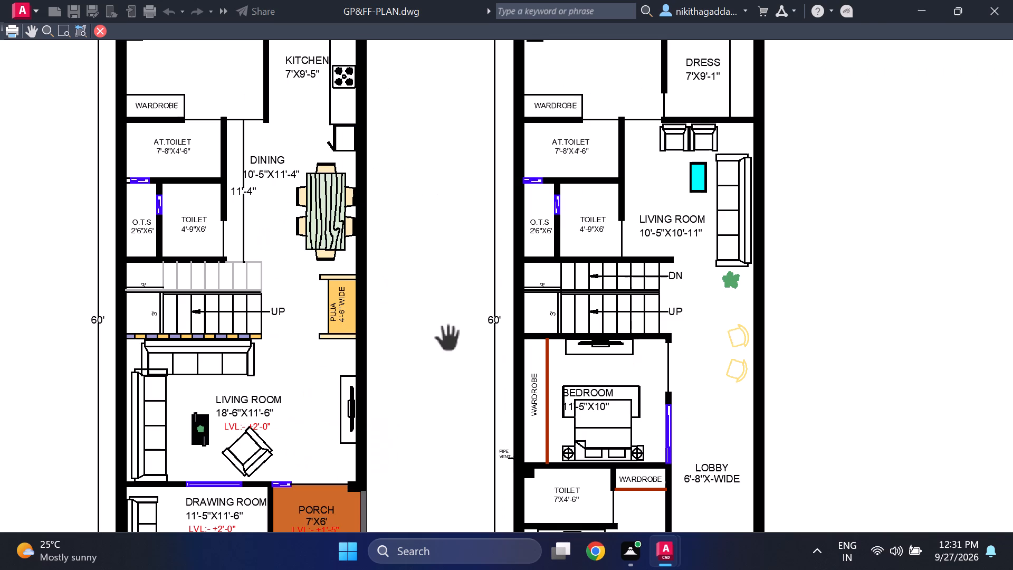
middle_click_drag(447, 339, 436, 373)
scroll(175, 326, "up", 2)
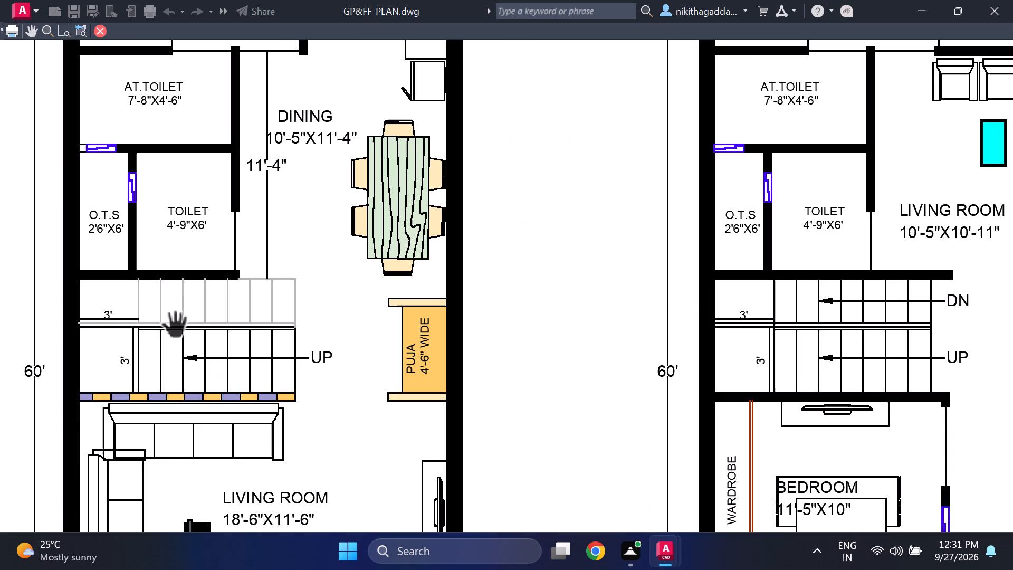
scroll(166, 326, "down", 2)
middle_click_drag(551, 344, 522, 421)
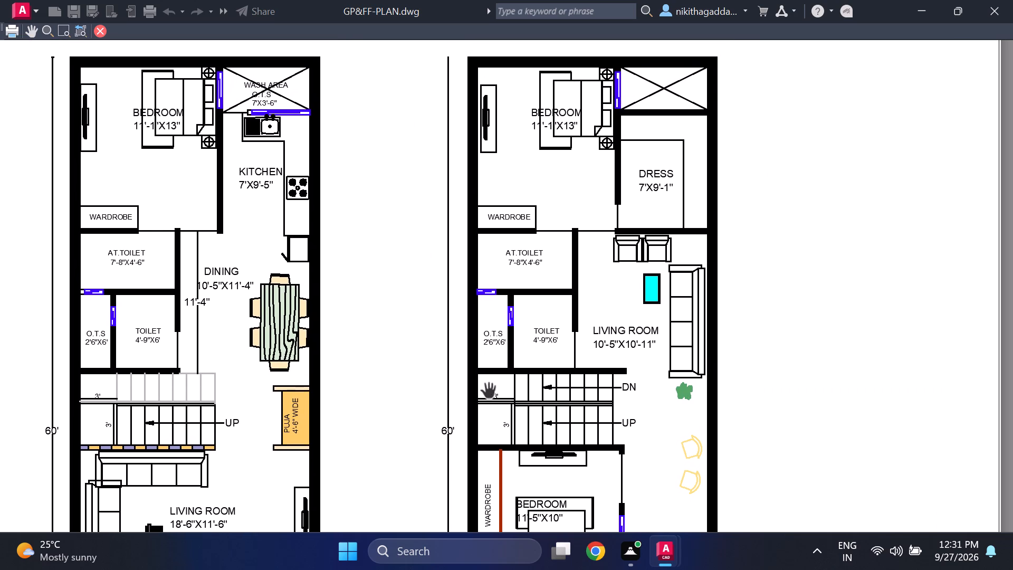
Inspect the previewed toilets, O.T.S and kitchen up close, and review both plans from the rear bedrooms down to the main road.
scroll(498, 299, "up", 4)
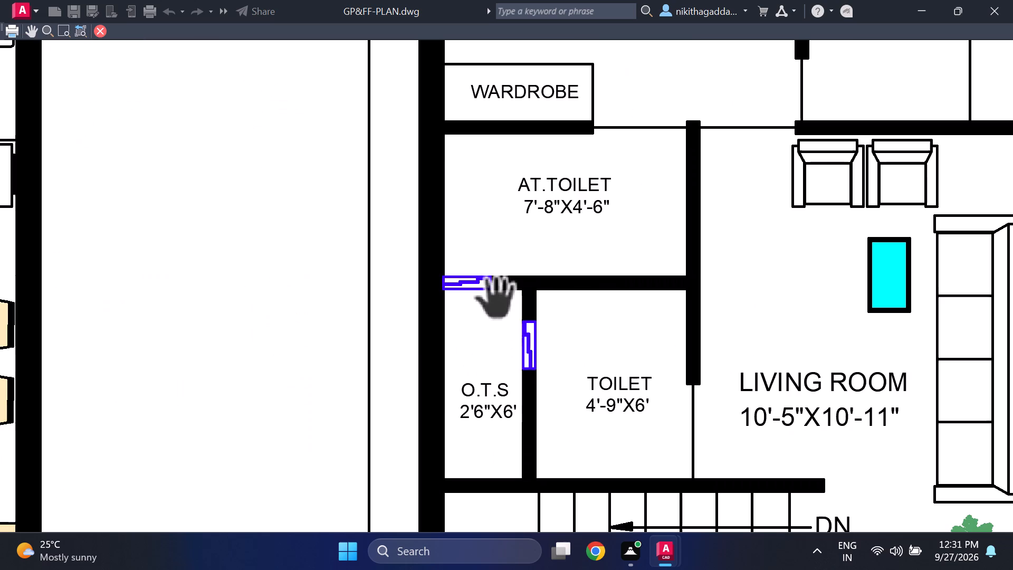
scroll(496, 299, "up", 2)
scroll(524, 373, "down", 2)
middle_click_drag(378, 350, 375, 346)
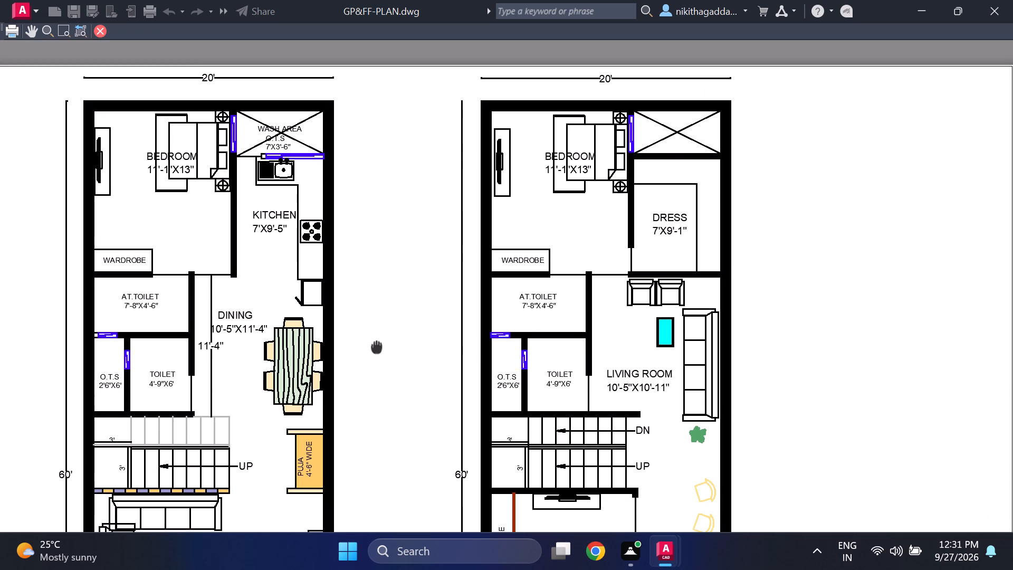
middle_click_drag(375, 346, 402, 334)
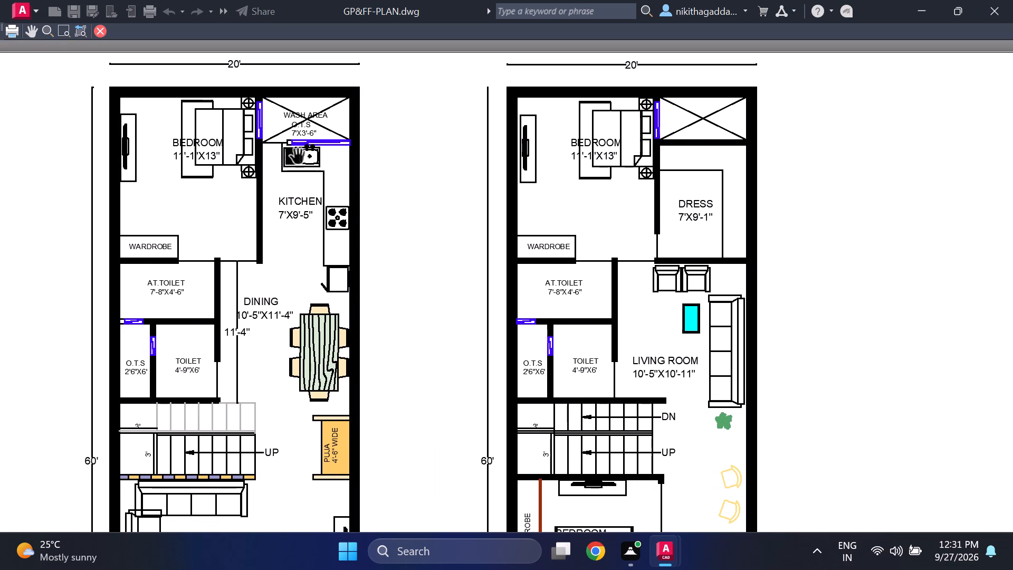
scroll(298, 156, "up", 2)
scroll(316, 231, "down", 2)
middle_click_drag(347, 284, 336, 235)
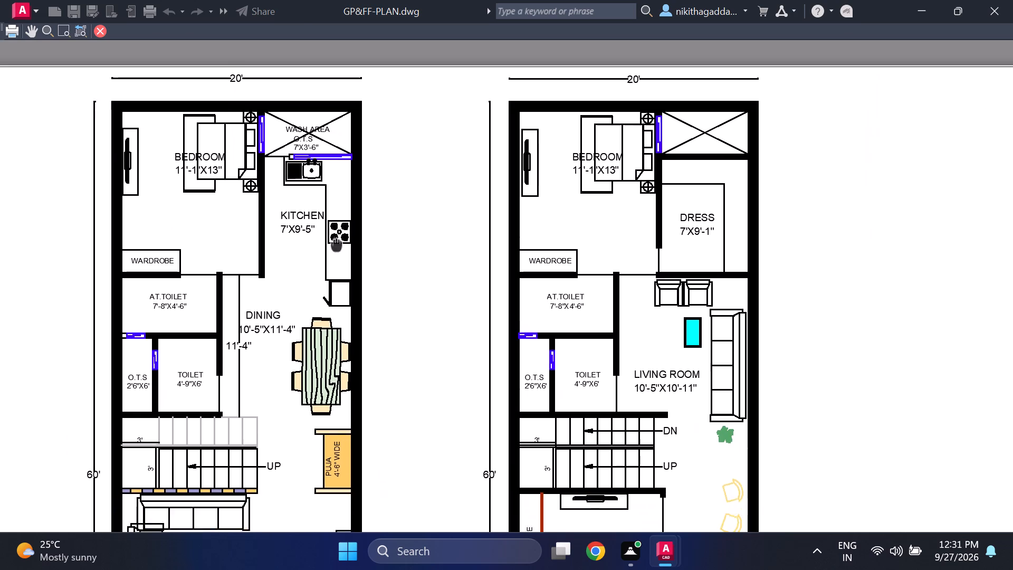
middle_click_drag(336, 235, 338, 177)
middle_click_drag(350, 272, 359, 139)
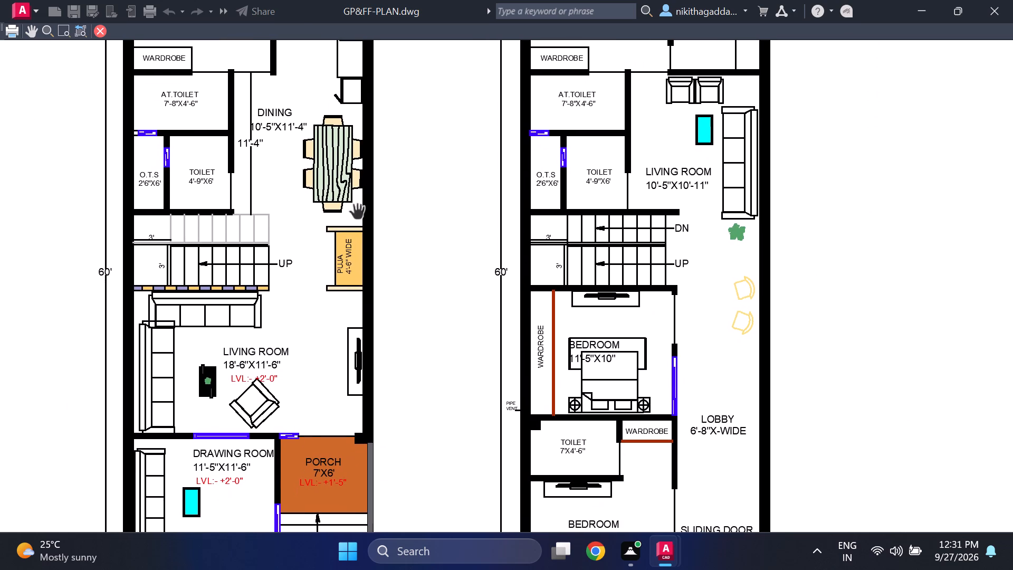
middle_click_drag(326, 343, 318, 179)
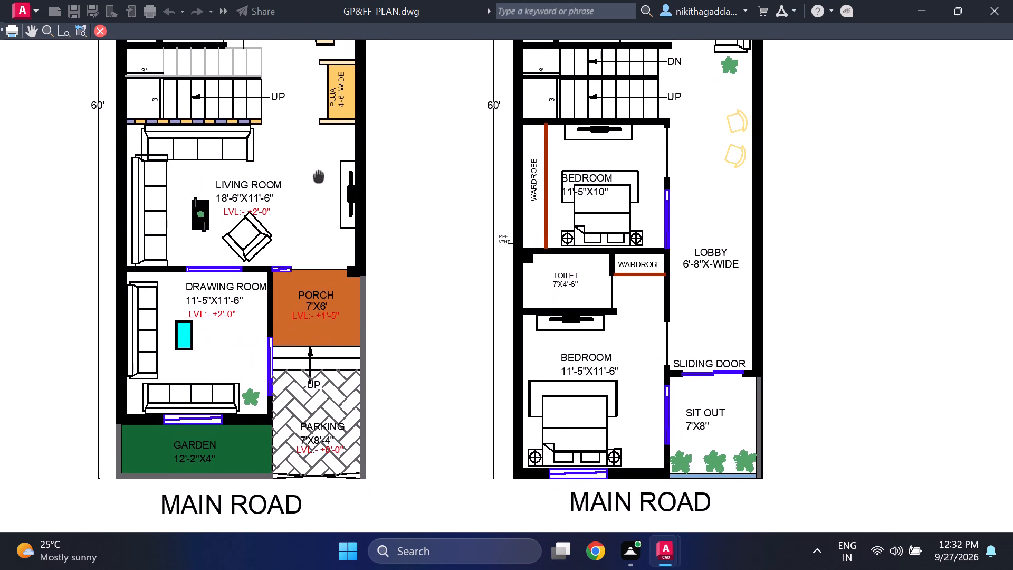
middle_click_drag(318, 179, 318, 185)
middle_click_drag(360, 268, 361, 270)
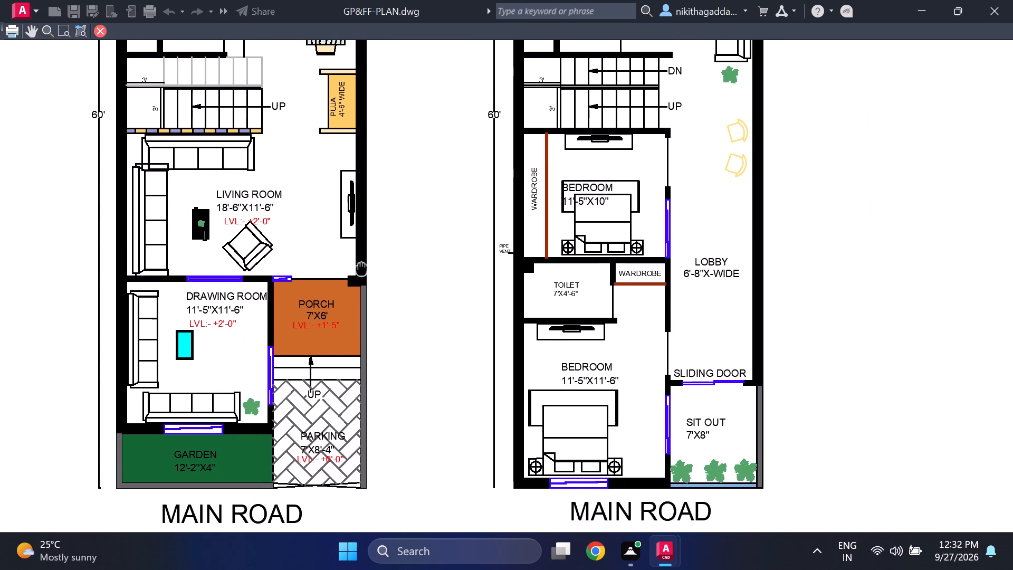
middle_click_drag(361, 270, 357, 327)
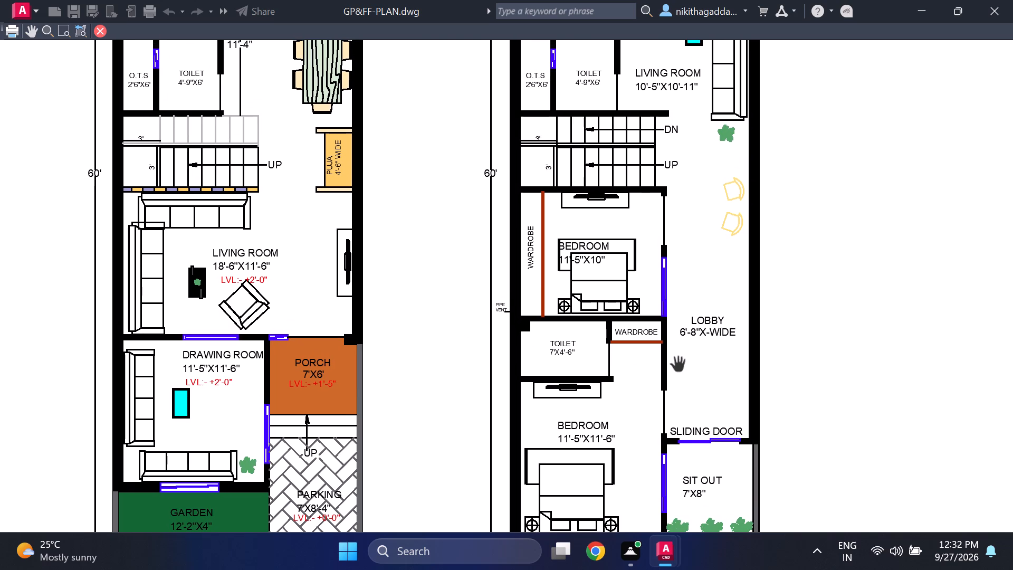
Check the plans' placement on the previewed sheet and inspect the ground-floor porch, parking and garden and the first-floor lobby and toilet.
scroll(678, 365, "down", 1)
middle_click_drag(692, 329, 662, 391)
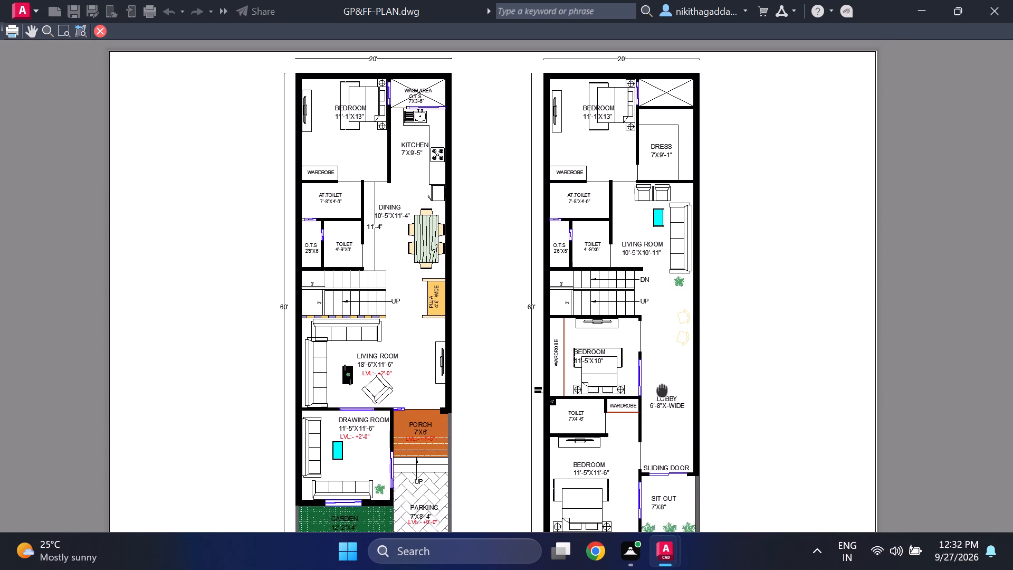
middle_click_drag(662, 391, 636, 334)
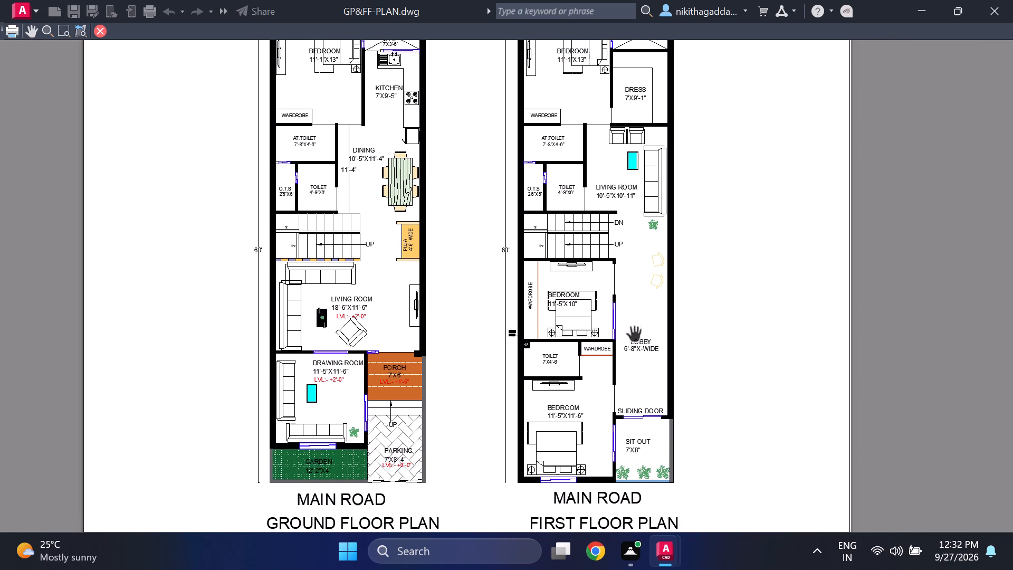
scroll(317, 476, "up", 3)
scroll(383, 468, "down", 1)
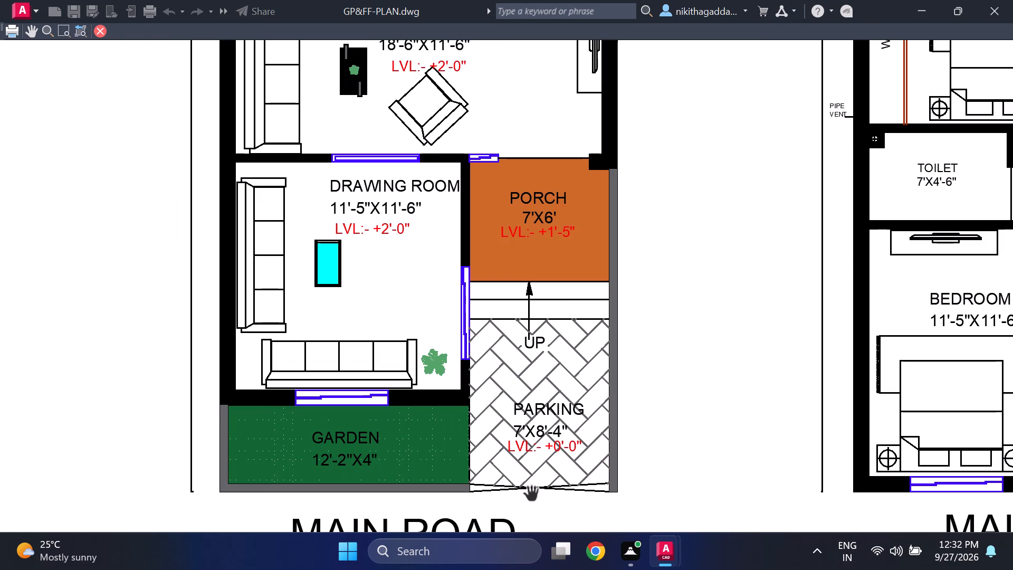
middle_click_drag(588, 465, 472, 495)
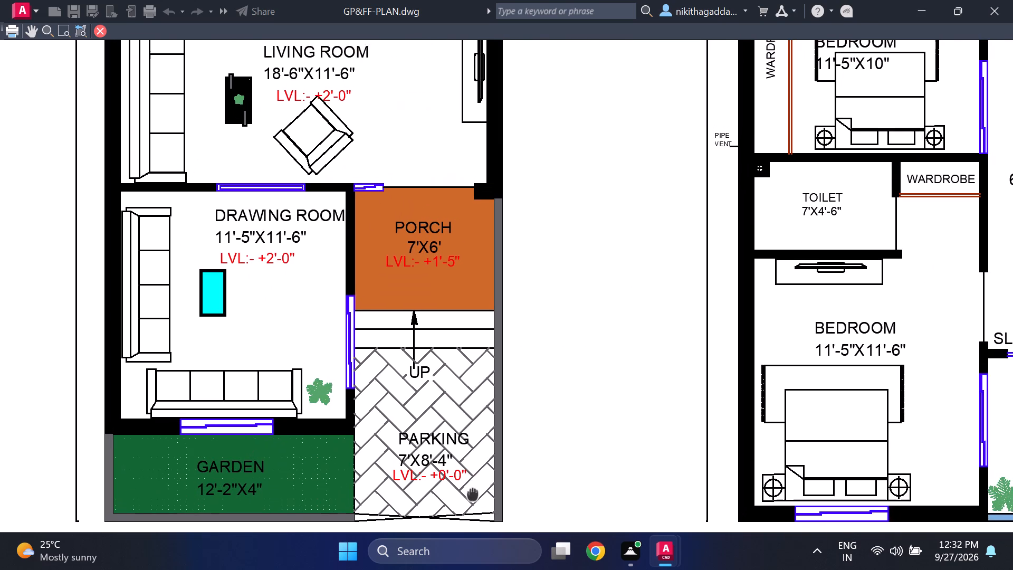
middle_click_drag(472, 495, 471, 495)
scroll(443, 379, "down", 1)
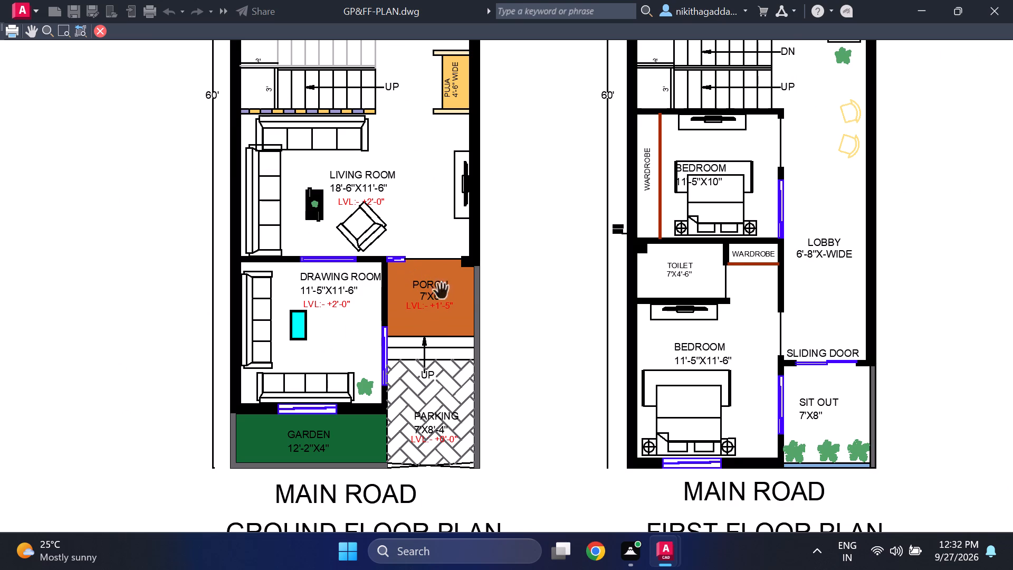
middle_click_drag(532, 317, 483, 381)
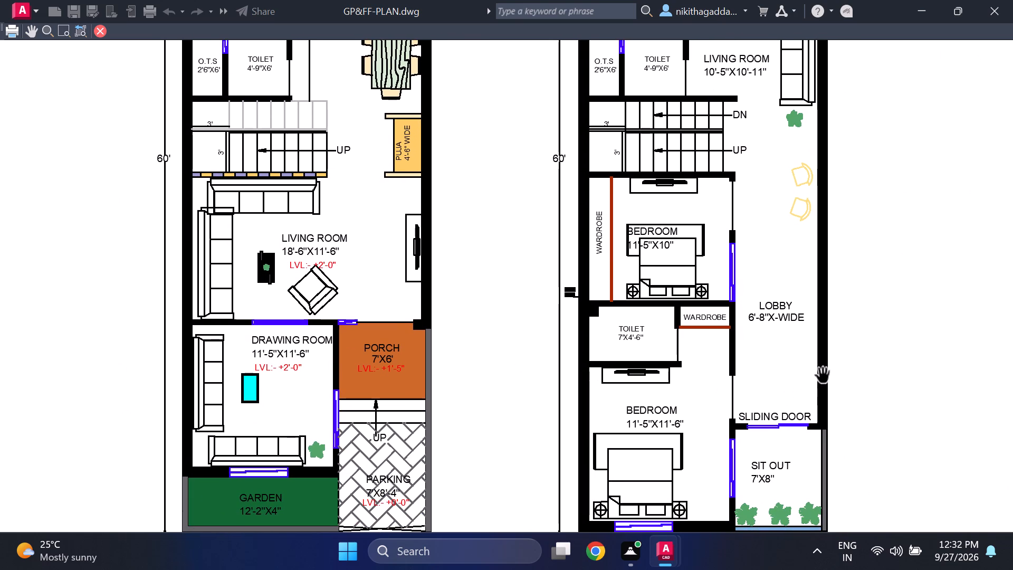
scroll(774, 333, "up", 1)
scroll(734, 289, "up", 1)
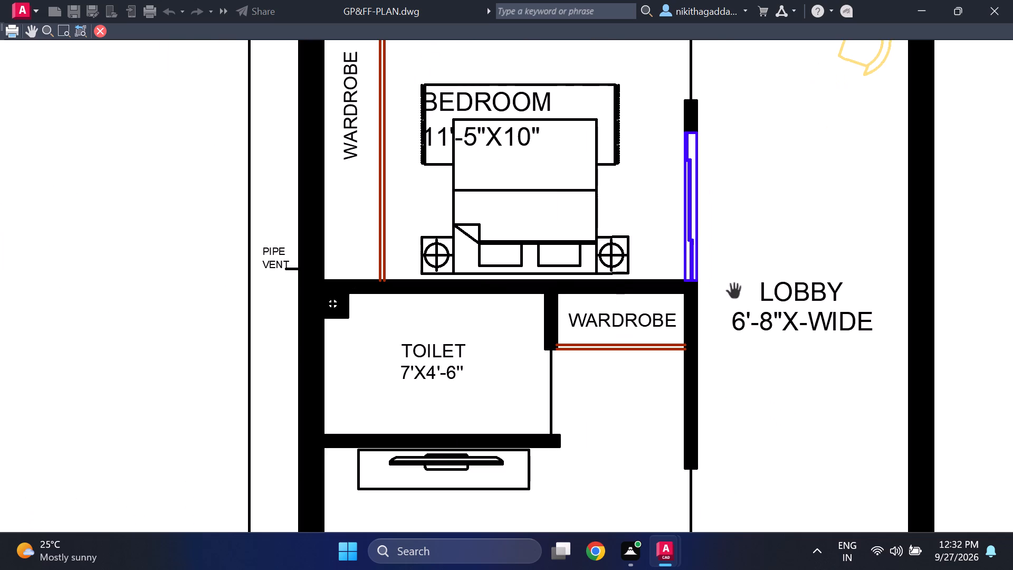
scroll(734, 294, "down", 3)
middle_click_drag(737, 341, 713, 444)
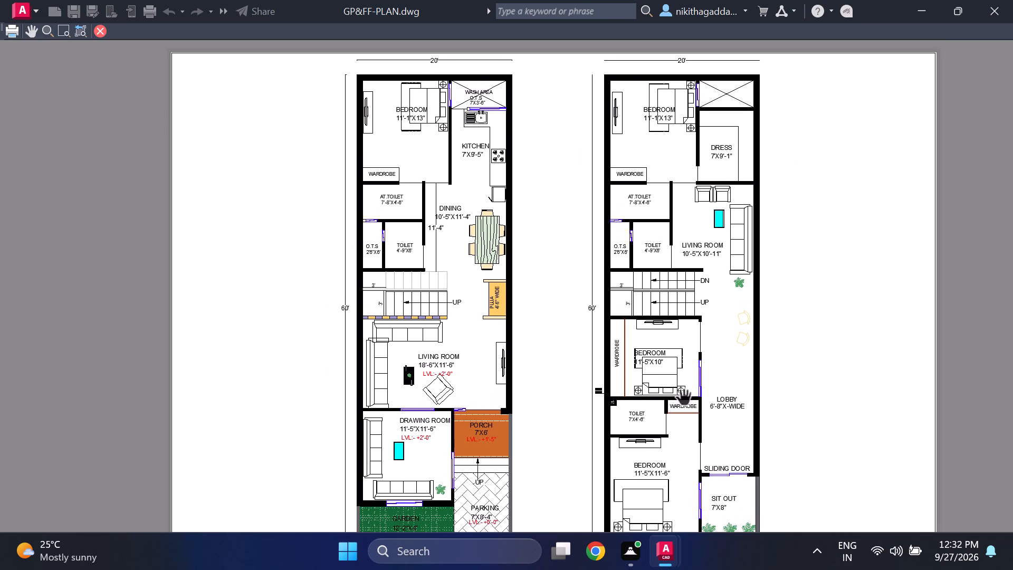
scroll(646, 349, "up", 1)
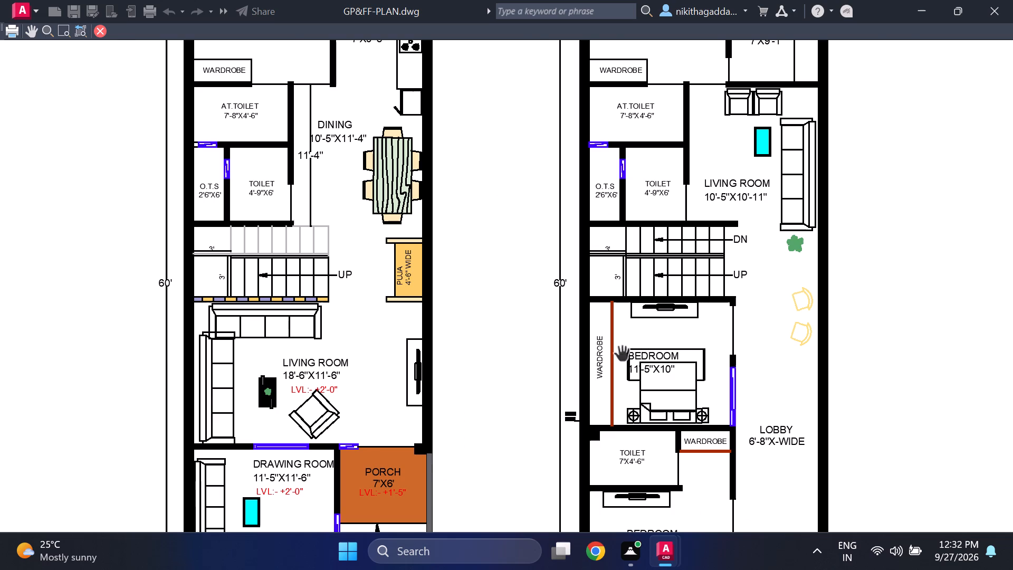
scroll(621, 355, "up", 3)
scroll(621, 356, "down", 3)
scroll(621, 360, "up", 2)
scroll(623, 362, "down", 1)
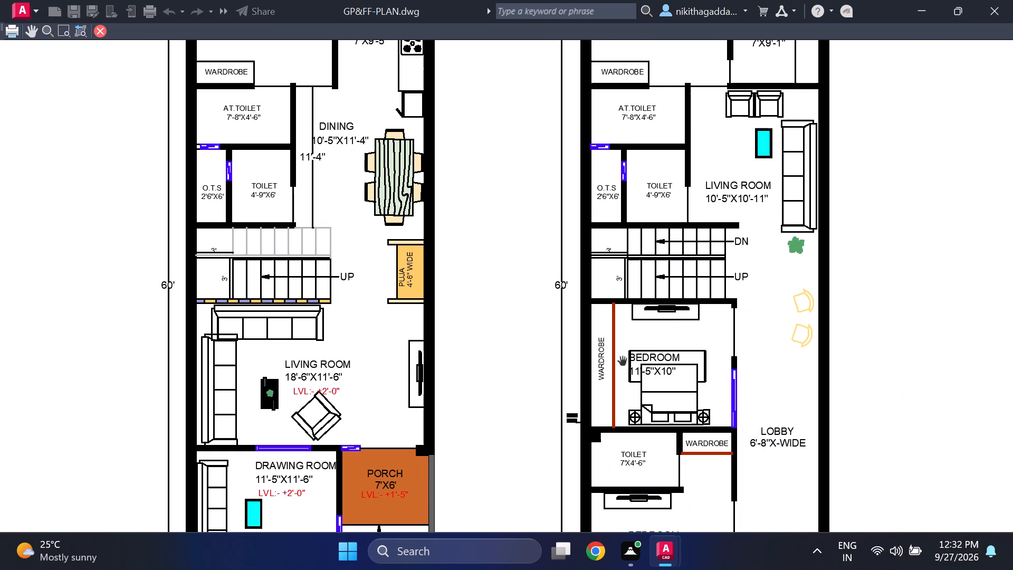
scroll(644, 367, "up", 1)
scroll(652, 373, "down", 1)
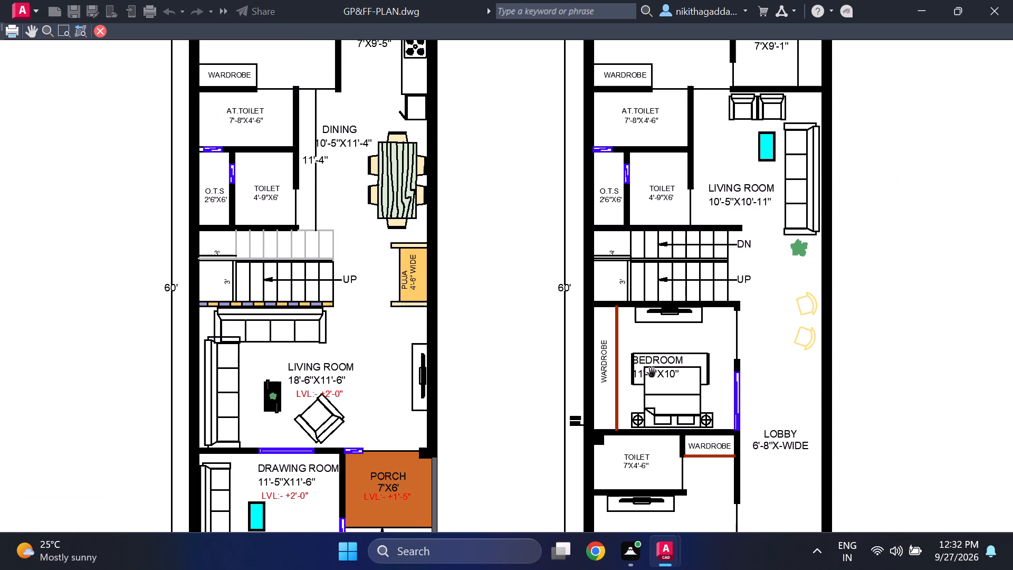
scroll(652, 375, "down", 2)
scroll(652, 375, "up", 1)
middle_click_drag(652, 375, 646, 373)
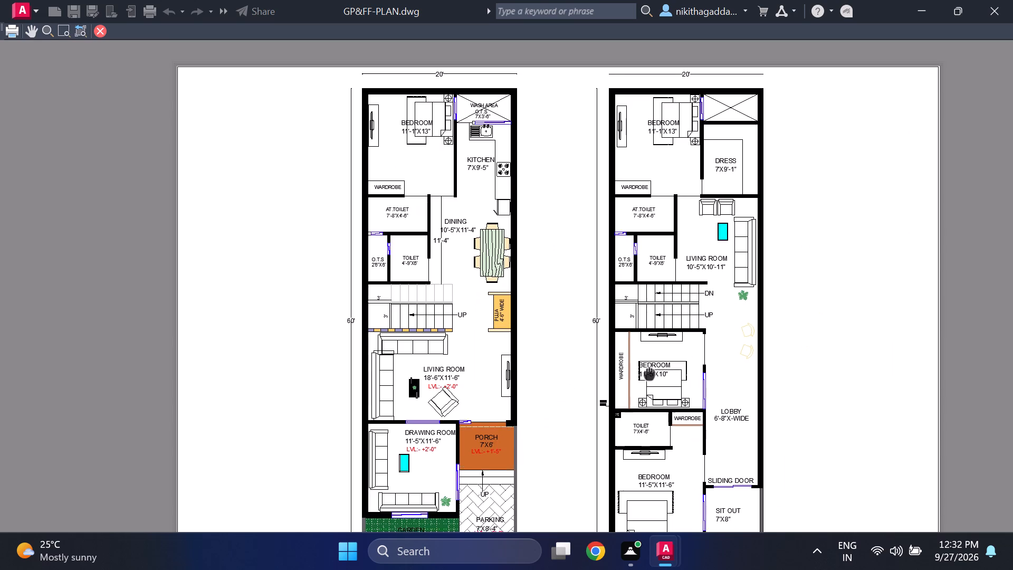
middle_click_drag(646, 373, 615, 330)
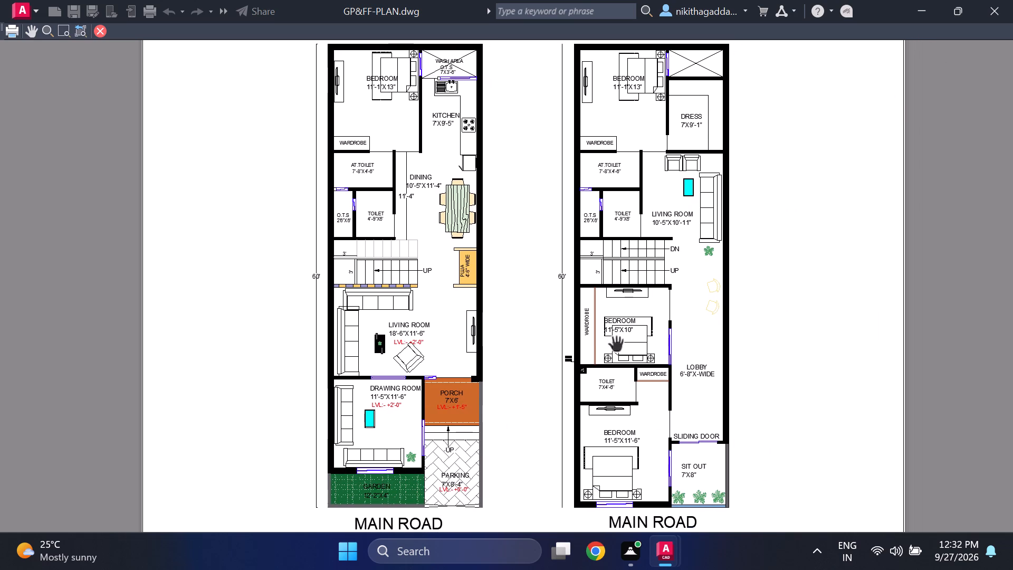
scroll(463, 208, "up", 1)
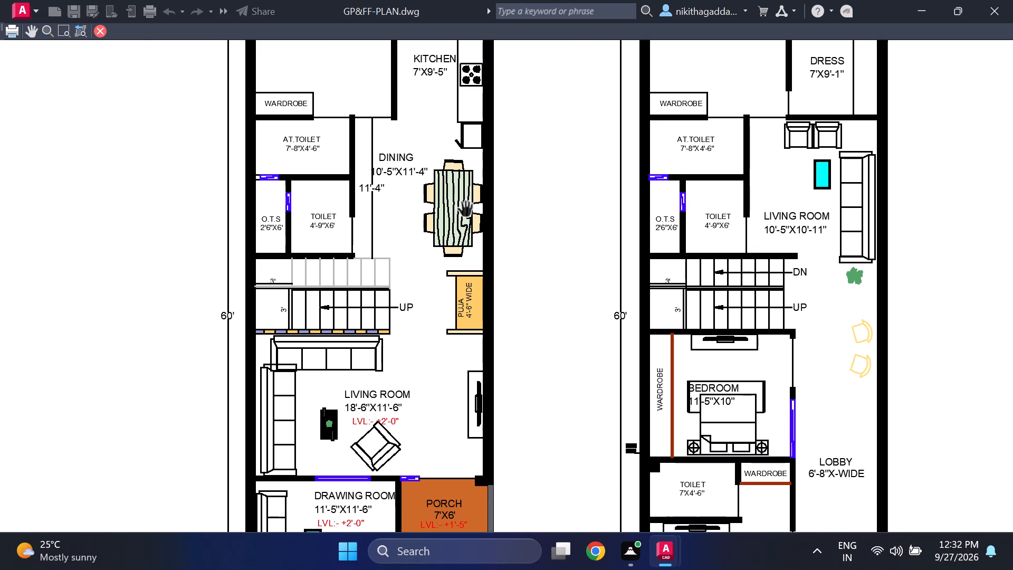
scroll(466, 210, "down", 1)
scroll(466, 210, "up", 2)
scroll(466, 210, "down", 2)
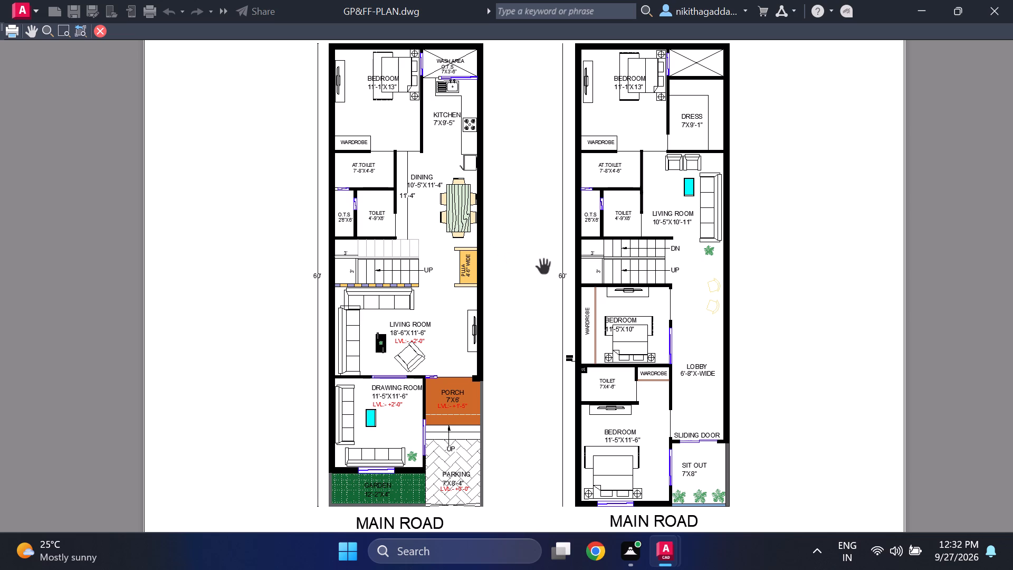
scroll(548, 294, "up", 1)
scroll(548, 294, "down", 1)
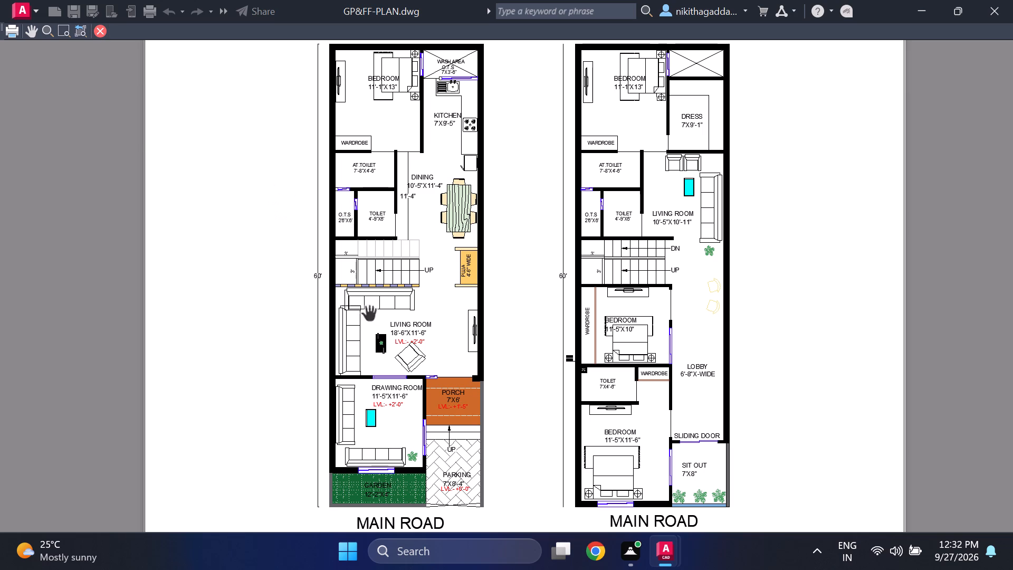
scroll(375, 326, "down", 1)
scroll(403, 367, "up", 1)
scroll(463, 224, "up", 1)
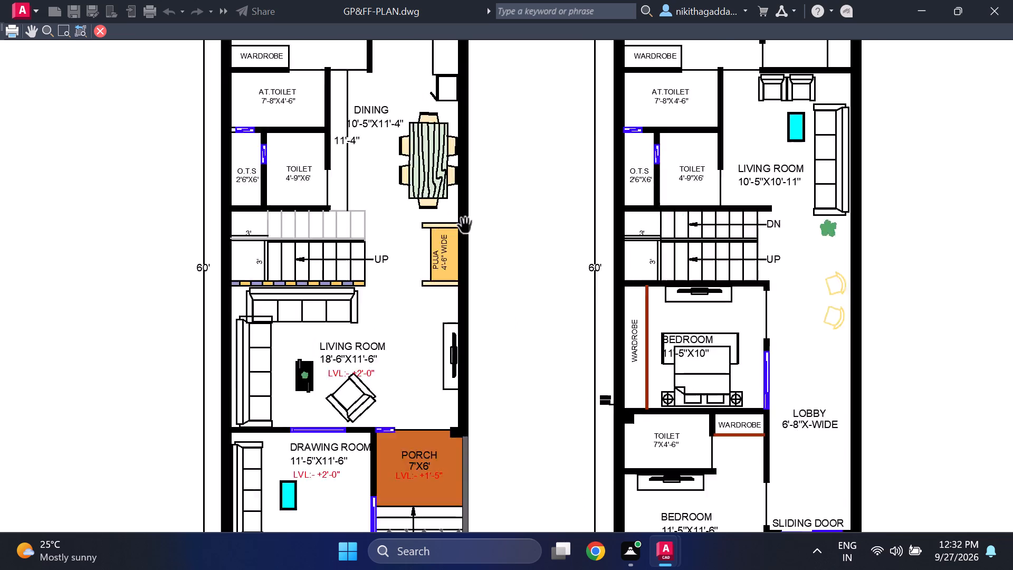
Leave the plot preview, plot Layout1 to GP&FF-PLAN-Layout1.pdf in the Documents folder, and close the resulting PDF.
scroll(465, 227, "up", 1)
scroll(472, 258, "down", 1)
scroll(518, 334, "up", 1)
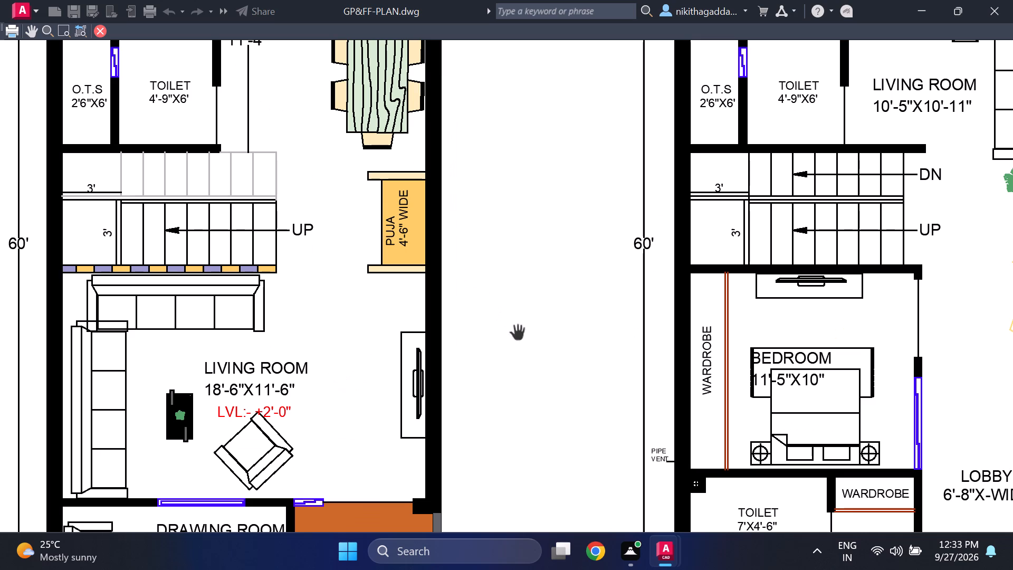
left_click(101, 29)
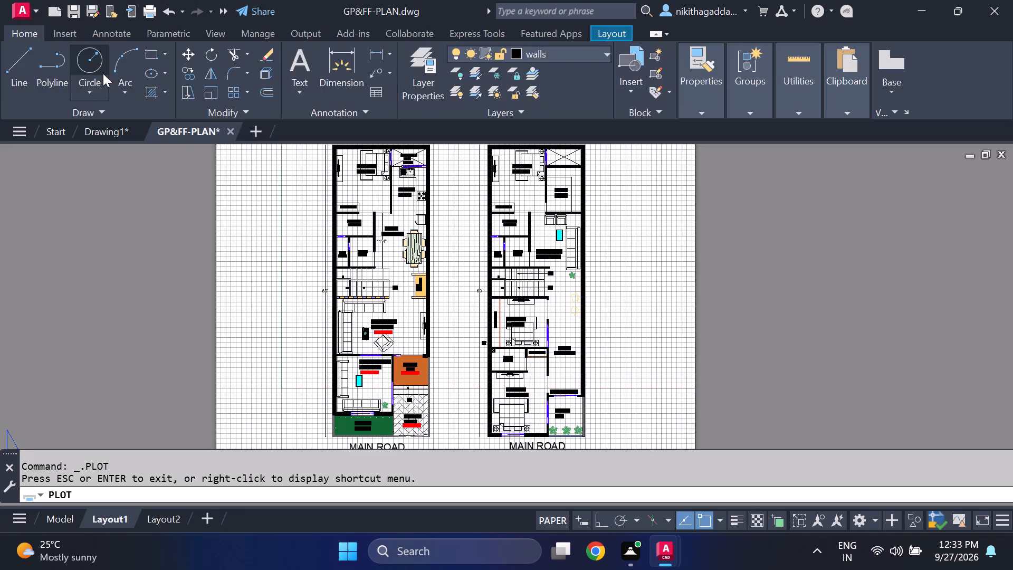
left_click(610, 459)
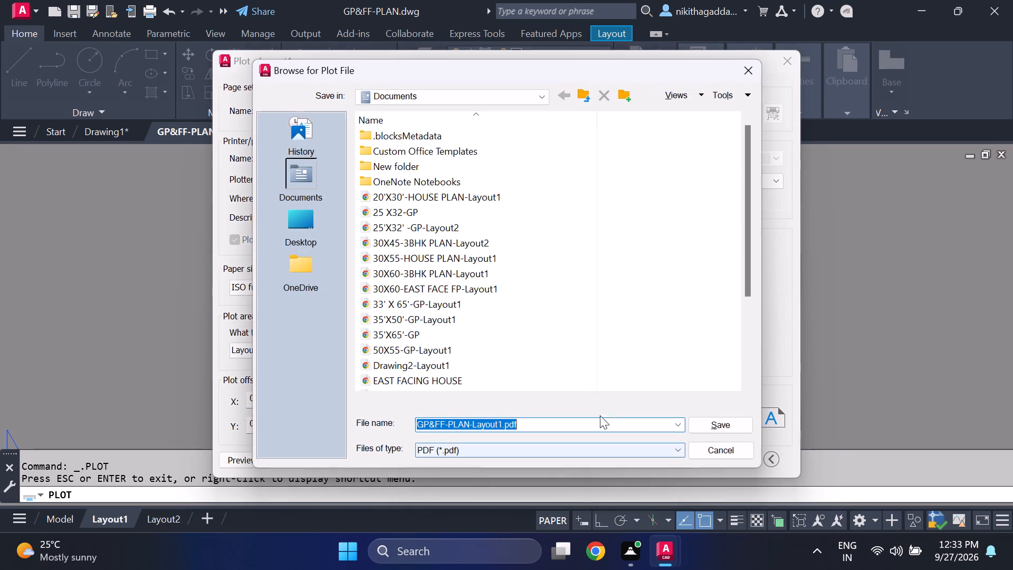
left_click(737, 427)
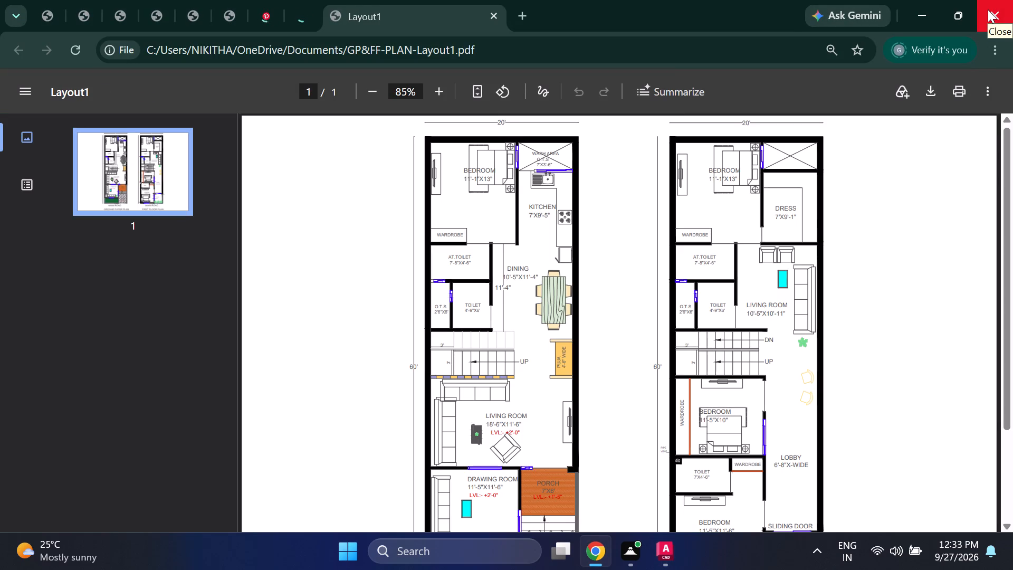
left_click(988, 9)
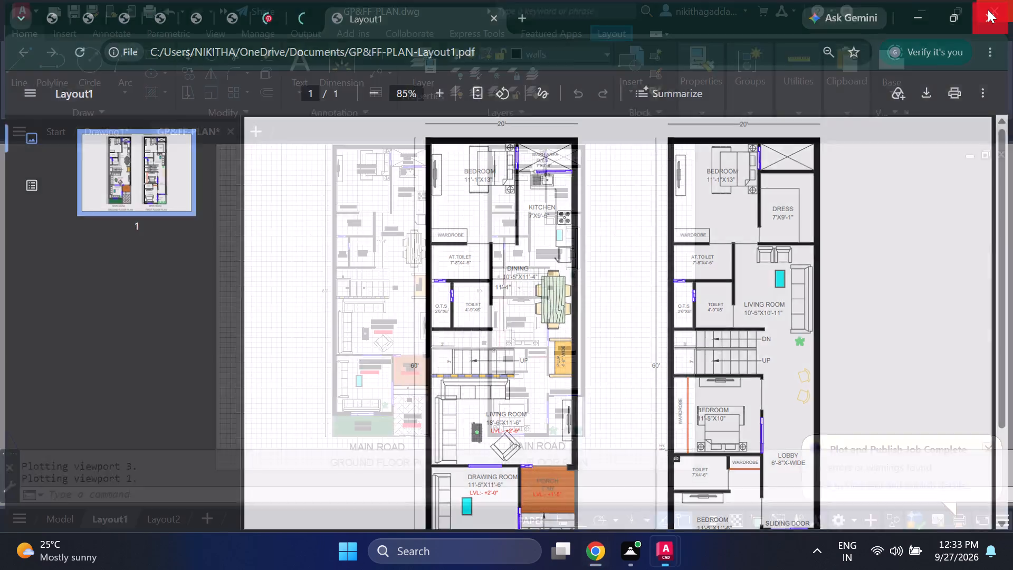
Quit AutoCAD, saving the changes to GP&FF-PLAN.dwg and discarding those to Drawing1.dwg.
left_click(988, 9)
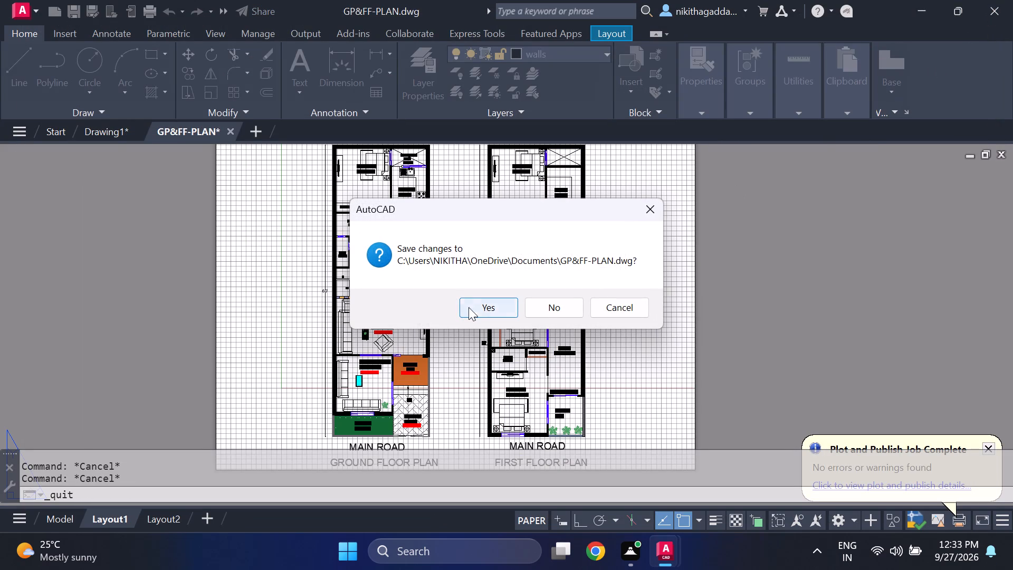
left_click(478, 307)
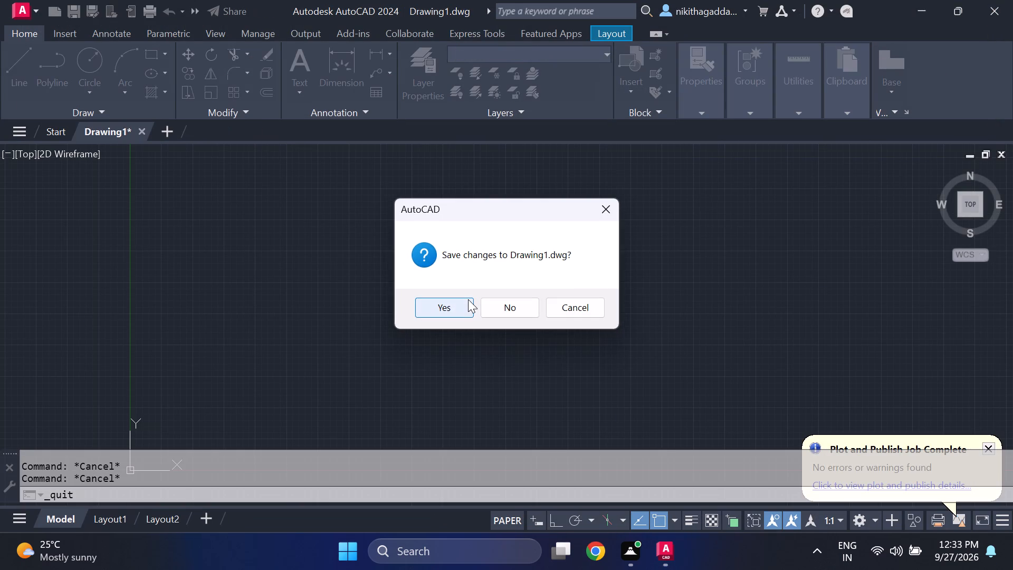
left_click(519, 299)
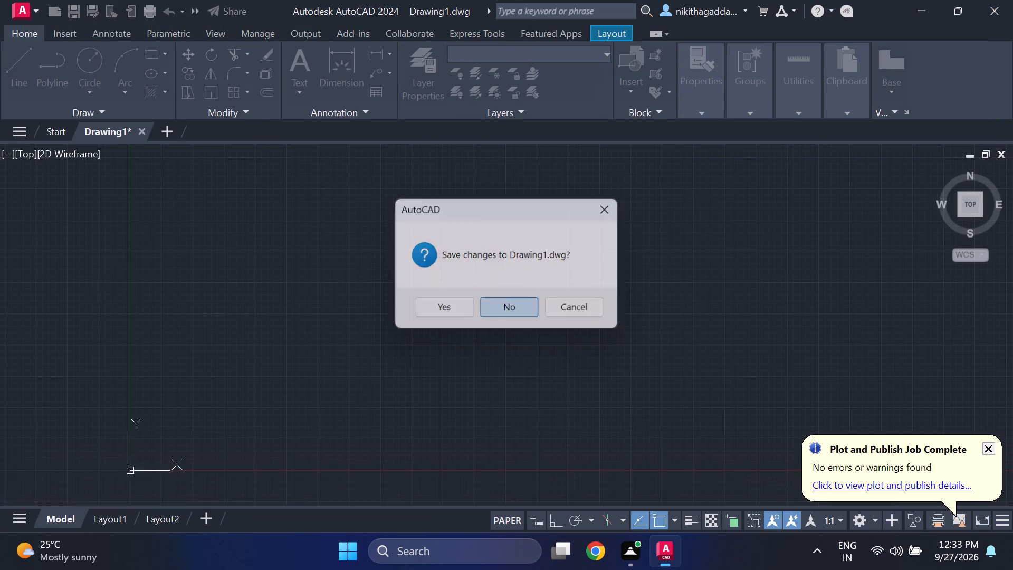